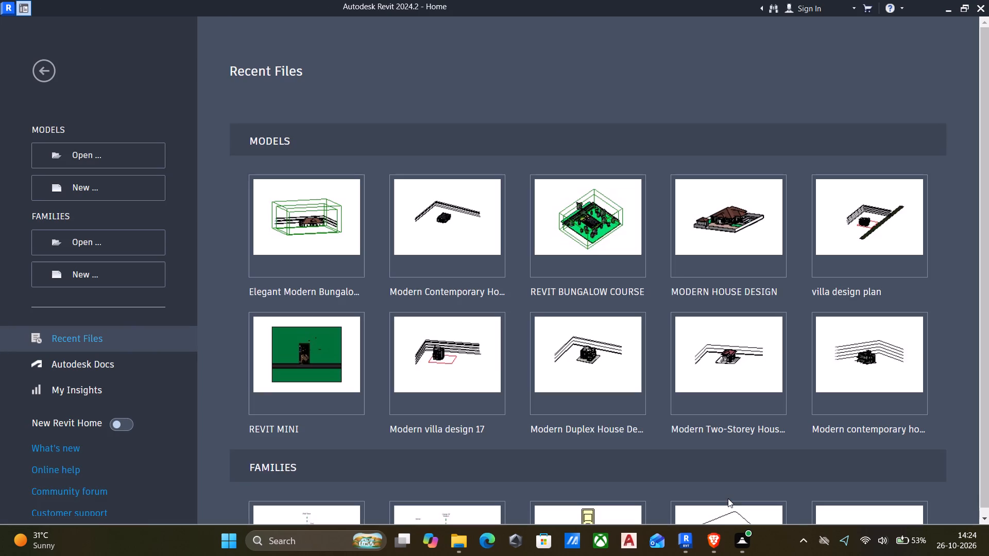
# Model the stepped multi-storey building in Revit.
# Create a new project from the Default-Multi-Discipline_Metric template in the English templates folder.
pyautogui.click(96, 186)
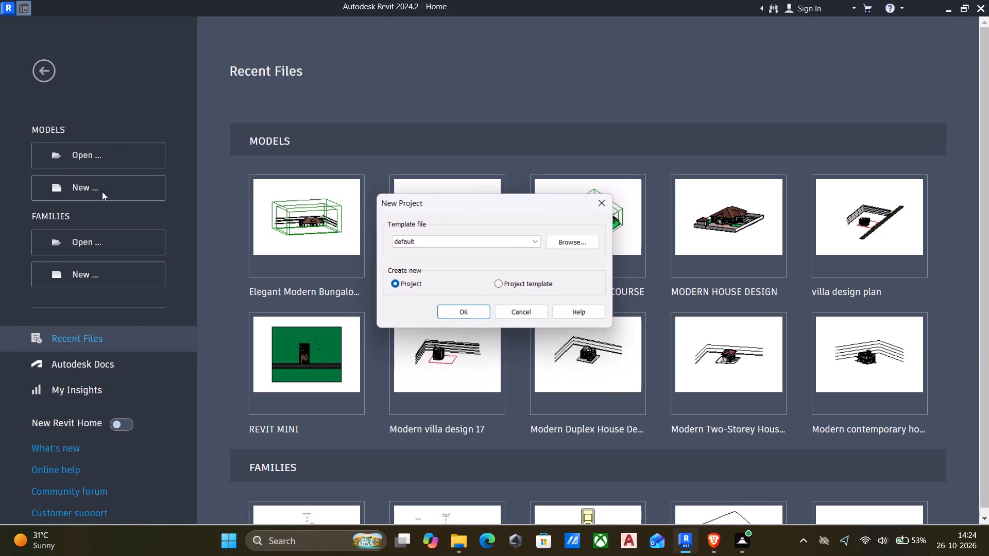
pyautogui.click(561, 245)
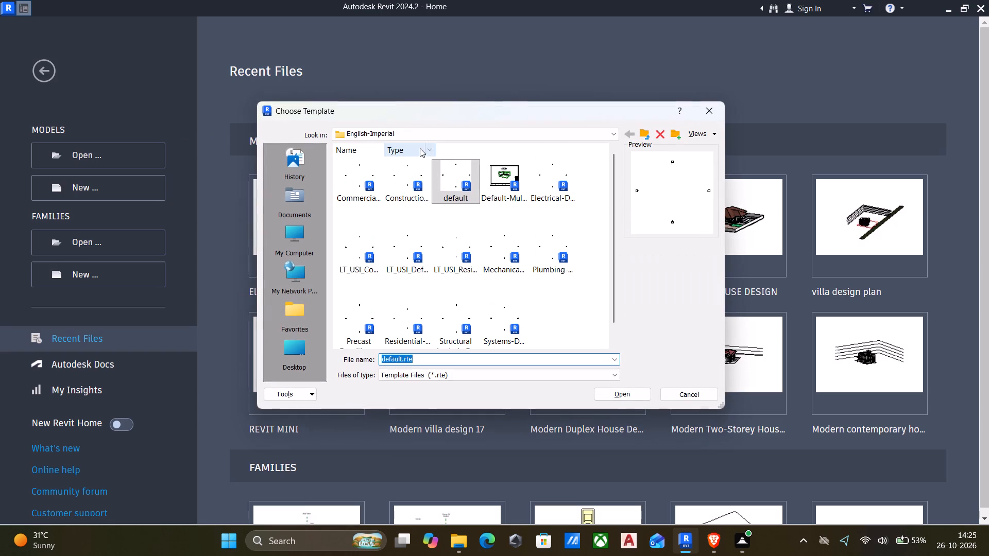
pyautogui.click(645, 132)
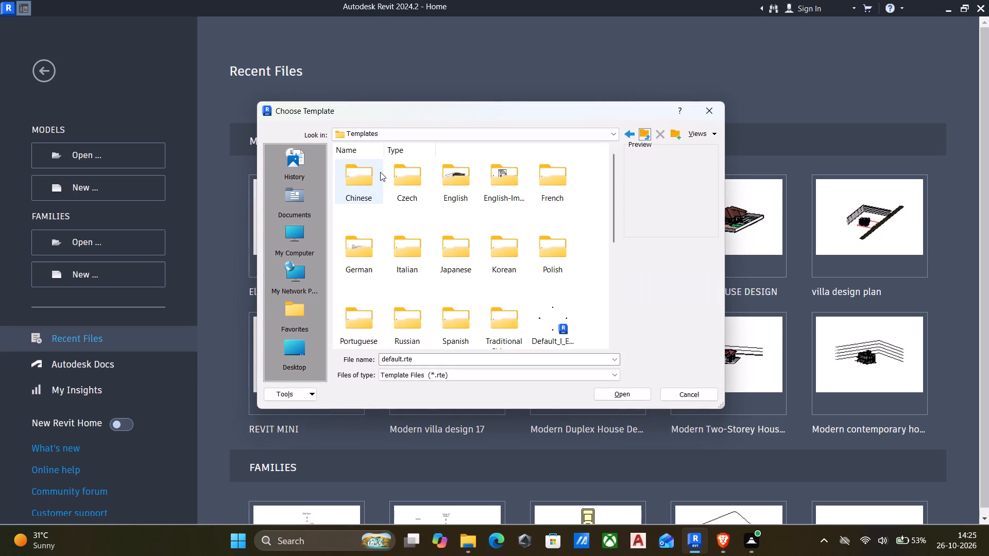
pyautogui.doubleClick(456, 178)
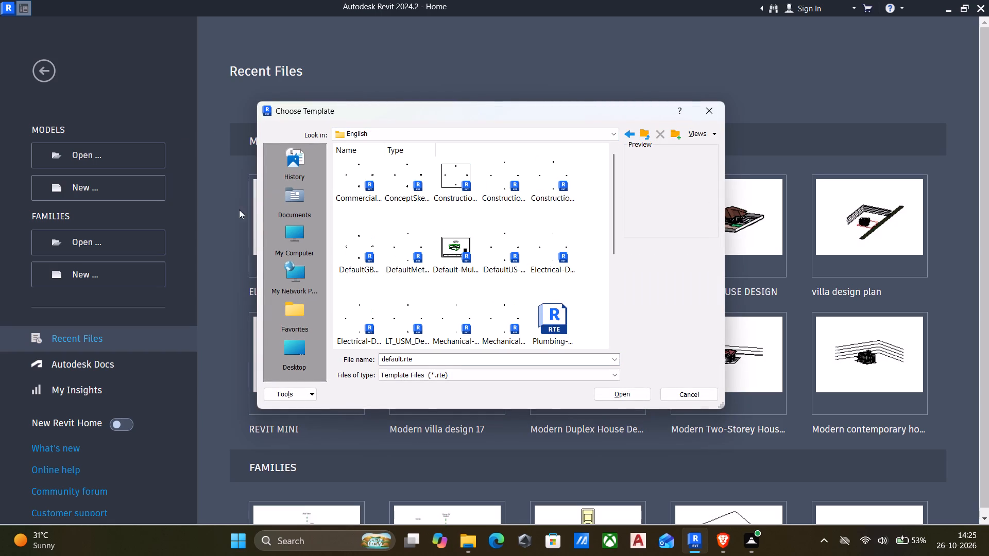
pyautogui.click(450, 259)
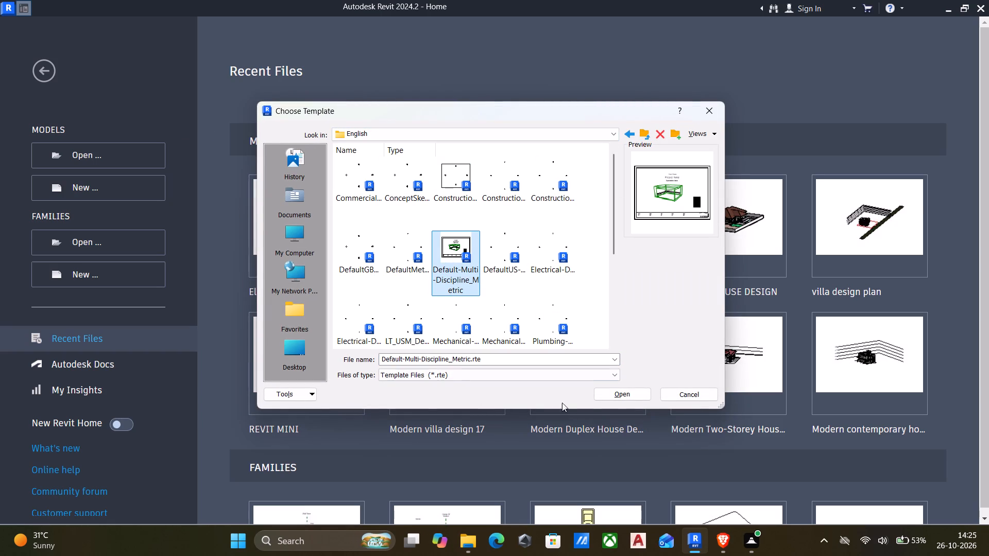
pyautogui.click(610, 392)
pyautogui.click(469, 310)
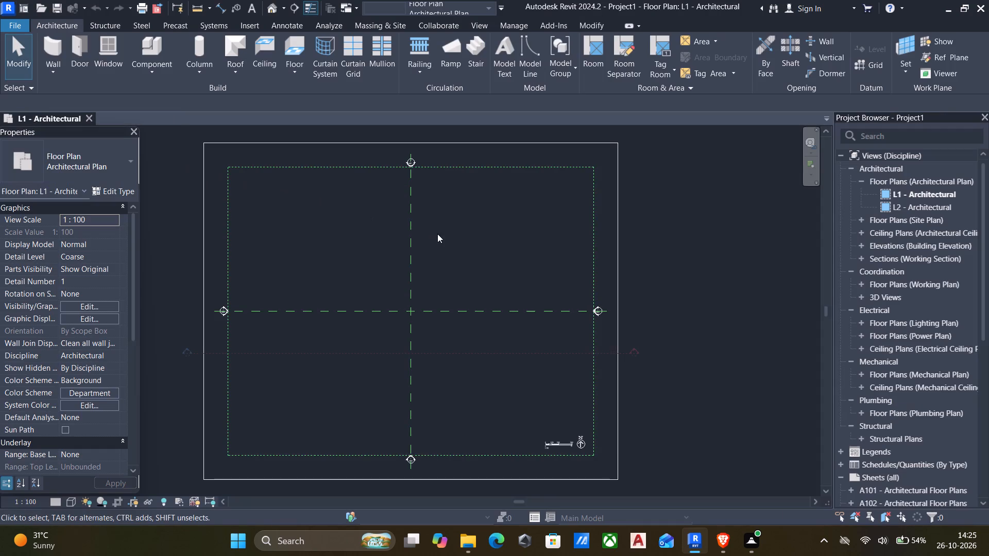
# Hide the two crossing reference planes and the horizontal section line as elements in the L1 - Architectural plan.
pyautogui.moveTo(517, 377); pyautogui.dragTo(359, 245)
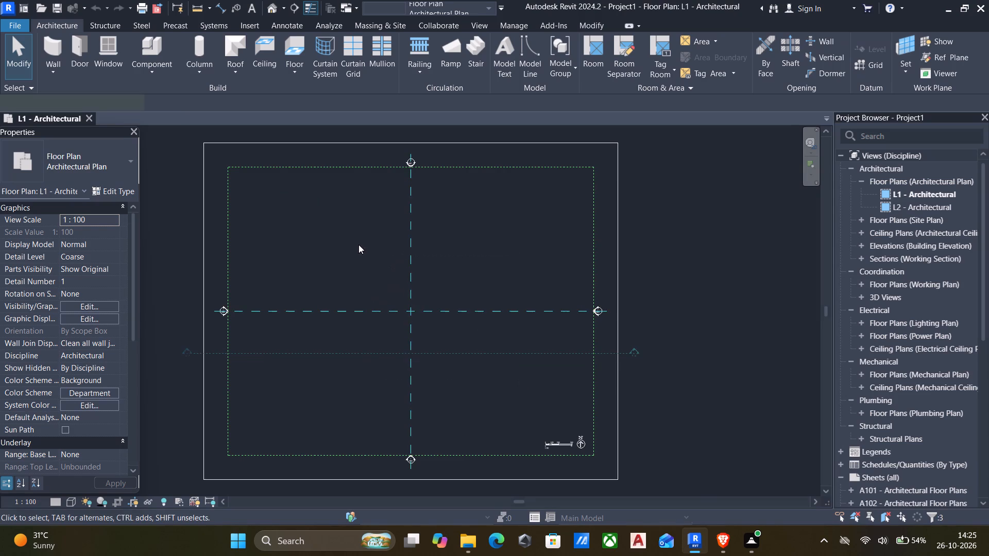
pyautogui.rightClick(675, 267)
pyautogui.click(714, 268)
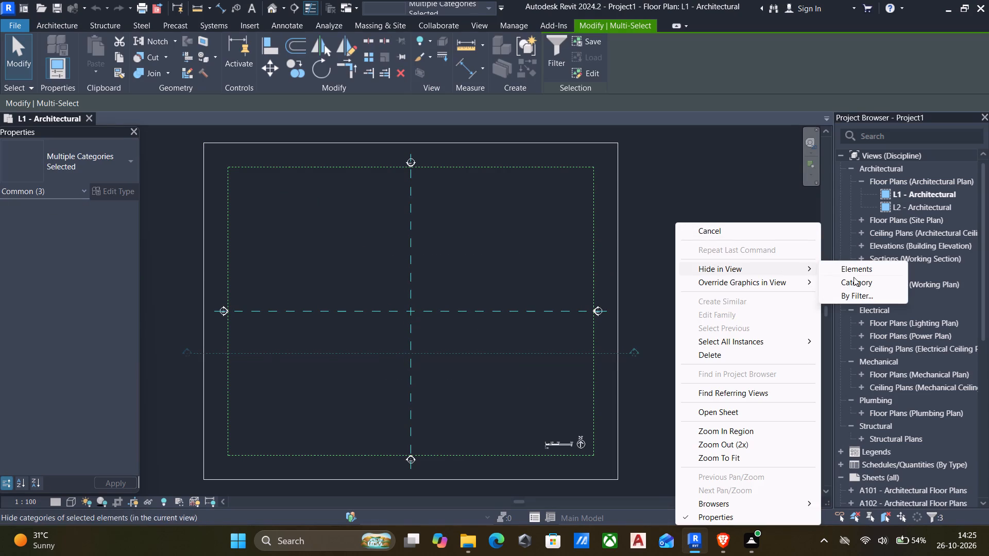
pyautogui.click(852, 271)
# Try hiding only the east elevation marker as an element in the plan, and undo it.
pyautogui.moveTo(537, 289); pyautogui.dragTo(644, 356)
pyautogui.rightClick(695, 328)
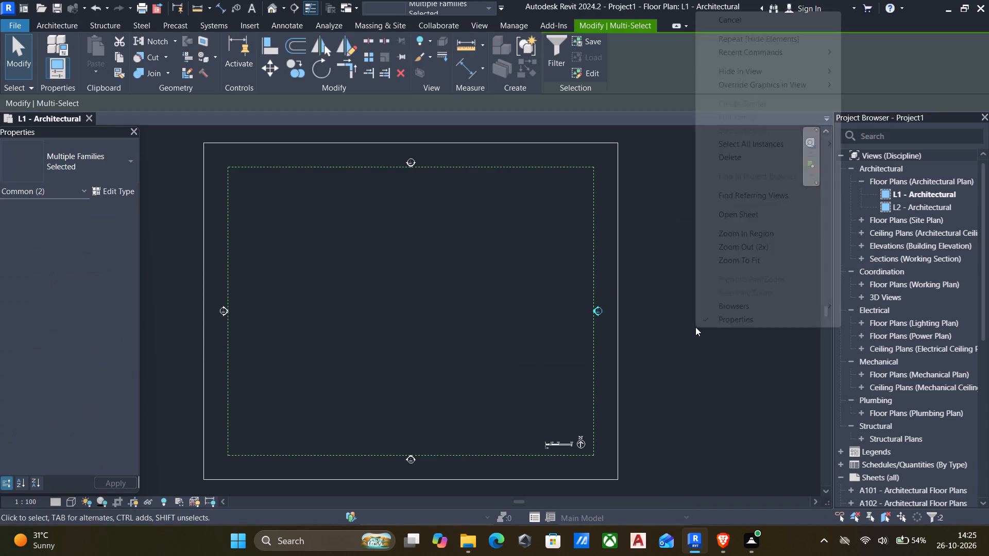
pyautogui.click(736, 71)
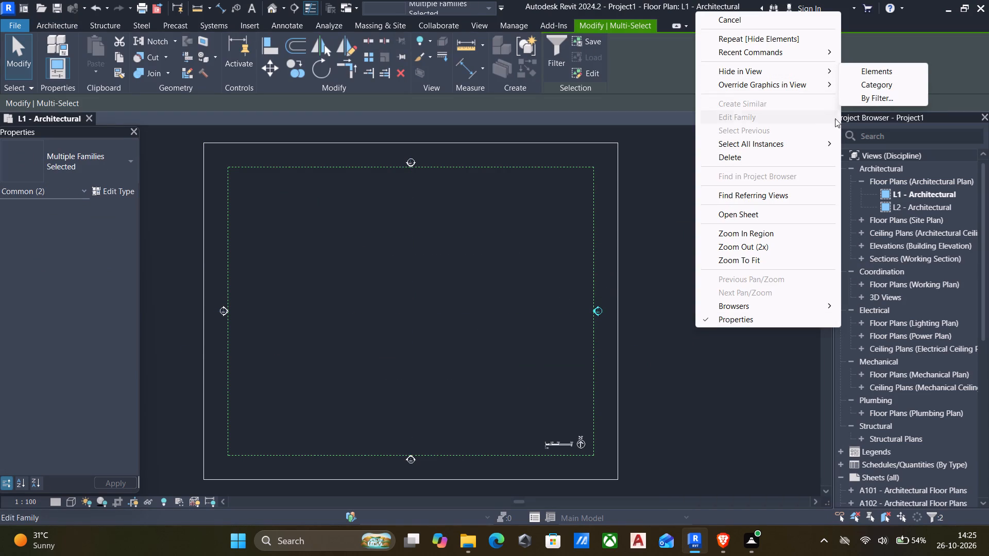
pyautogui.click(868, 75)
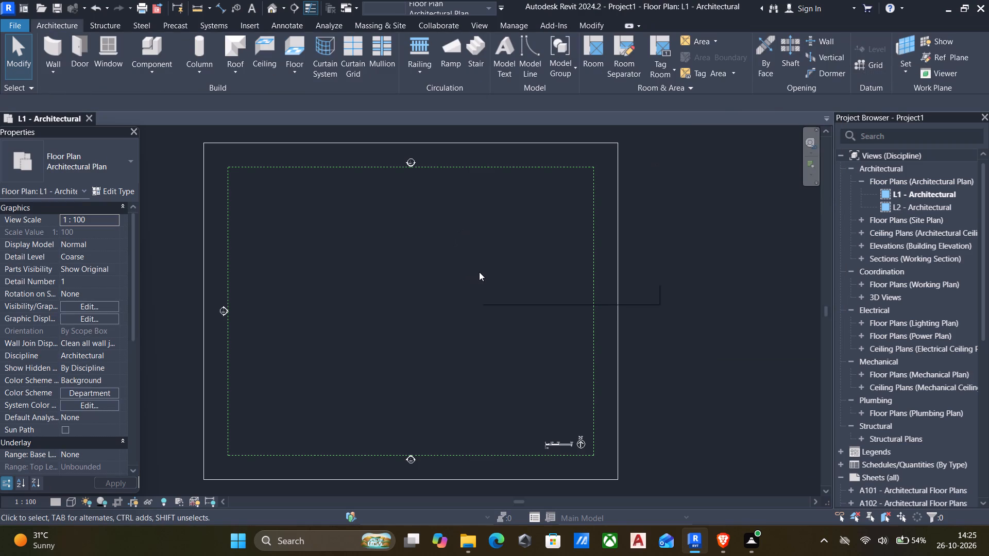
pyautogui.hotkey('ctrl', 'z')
# Hide all elevation markers in the L1 - Architectural plan by hiding the category of the east marker.
pyautogui.moveTo(496, 240); pyautogui.dragTo(648, 396)
pyautogui.rightClick(668, 318)
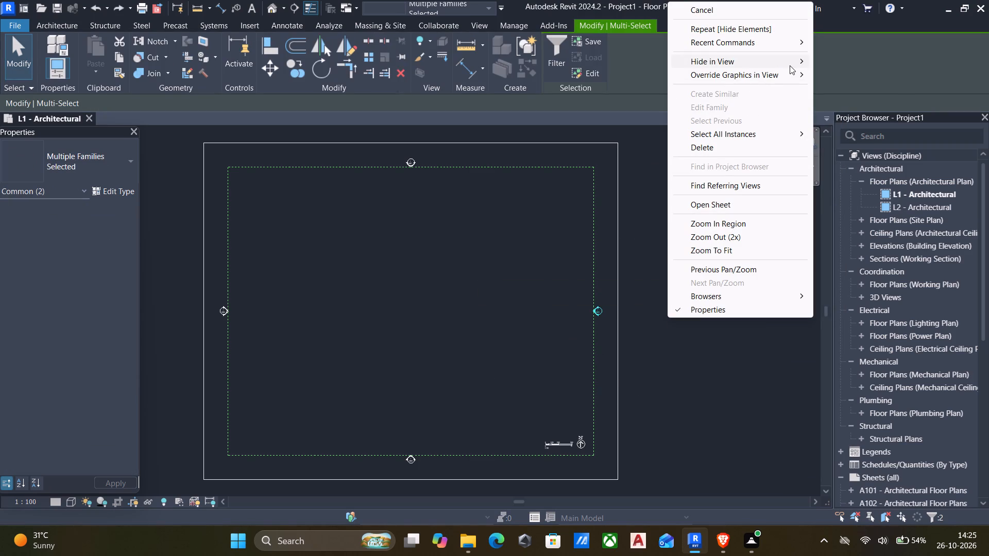
pyautogui.click(716, 57)
pyautogui.click(844, 76)
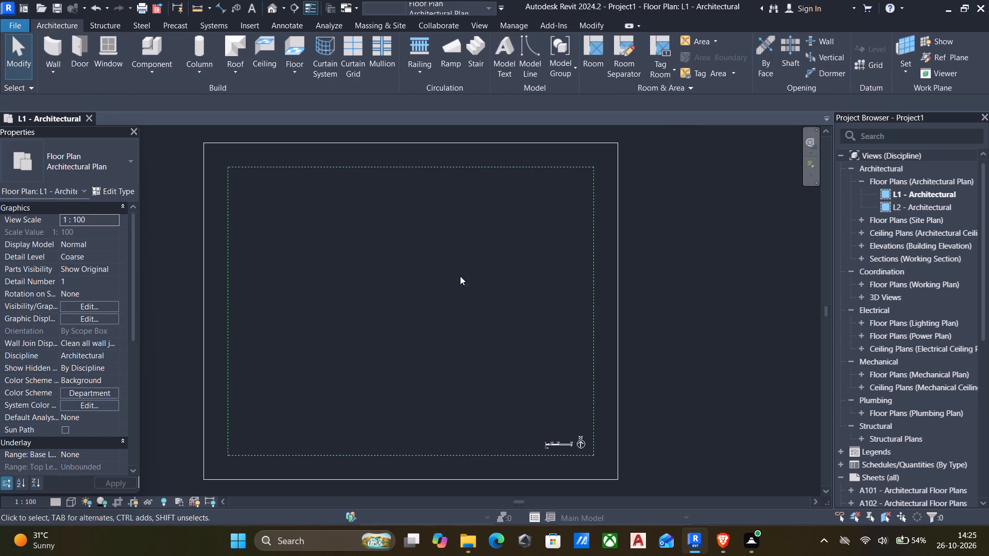
# Delete the scale bar and north arrow annotations near the plan's lower-right corner.
pyautogui.moveTo(447, 354); pyautogui.dragTo(628, 467)
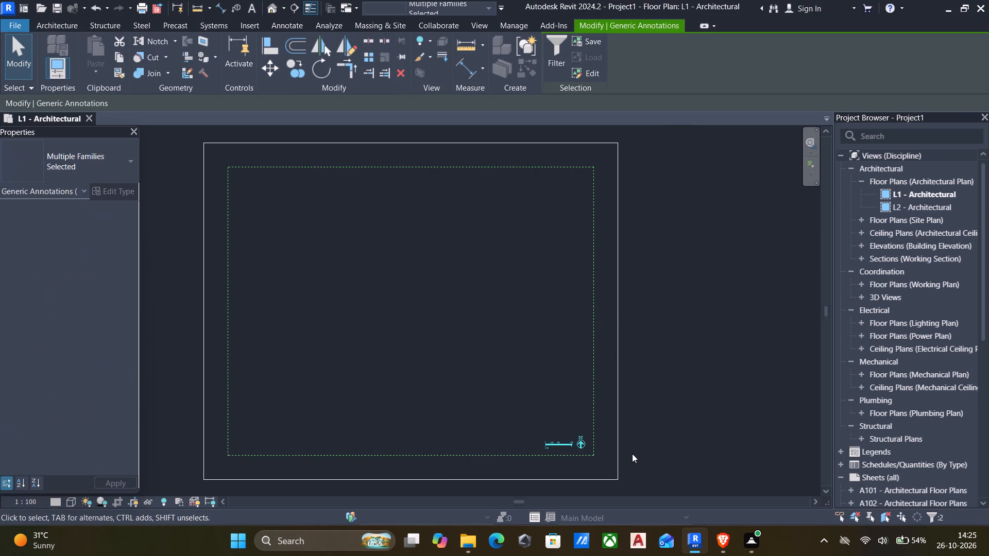
pyautogui.press('Delete')
# Hide the Grids and Levels scope box as an element in the L1 - Architectural plan.
pyautogui.click(594, 414)
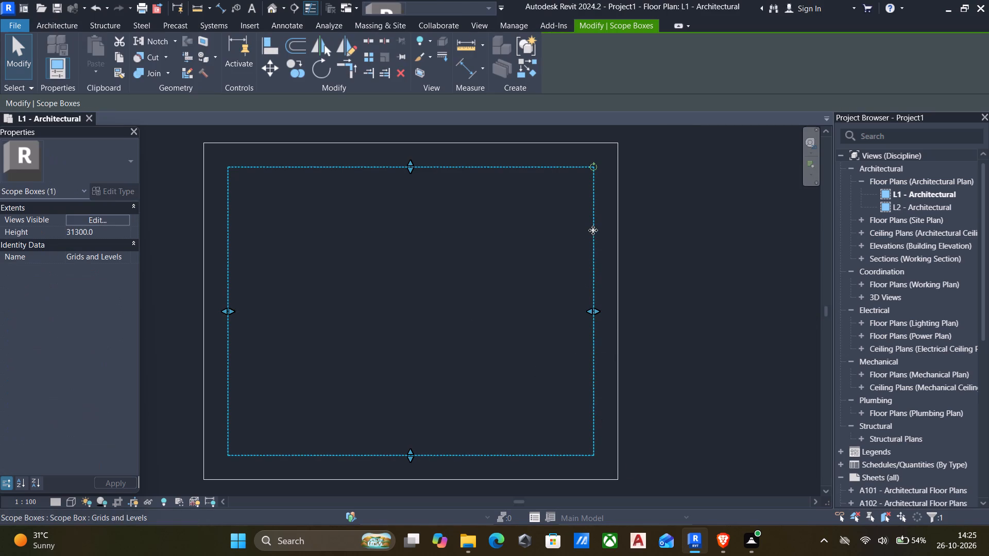
pyautogui.rightClick(669, 245)
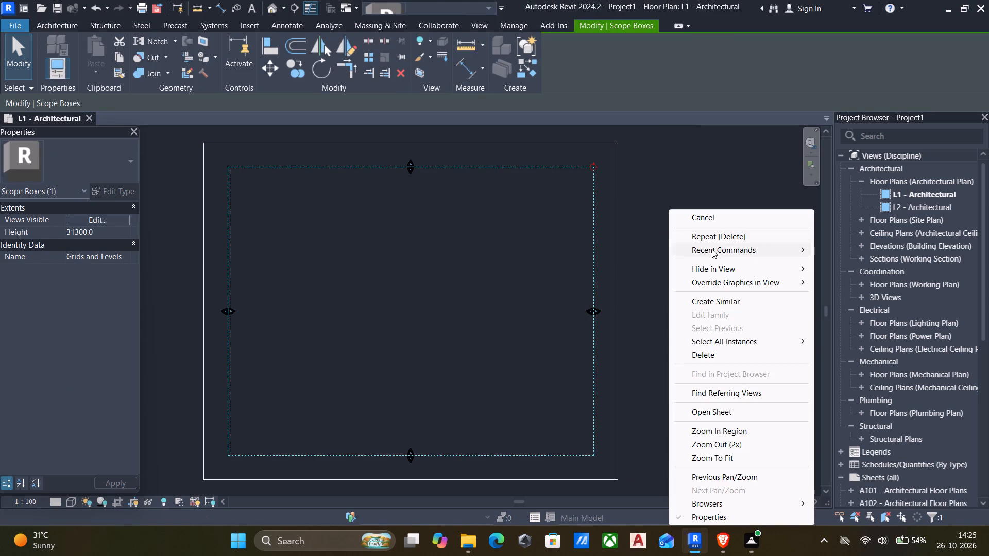
pyautogui.click(710, 264)
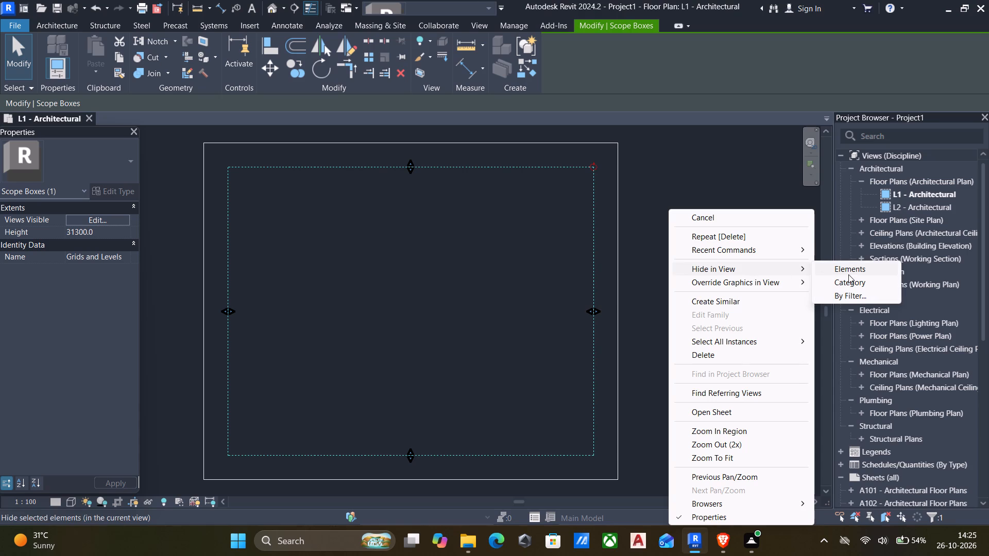
pyautogui.click(832, 269)
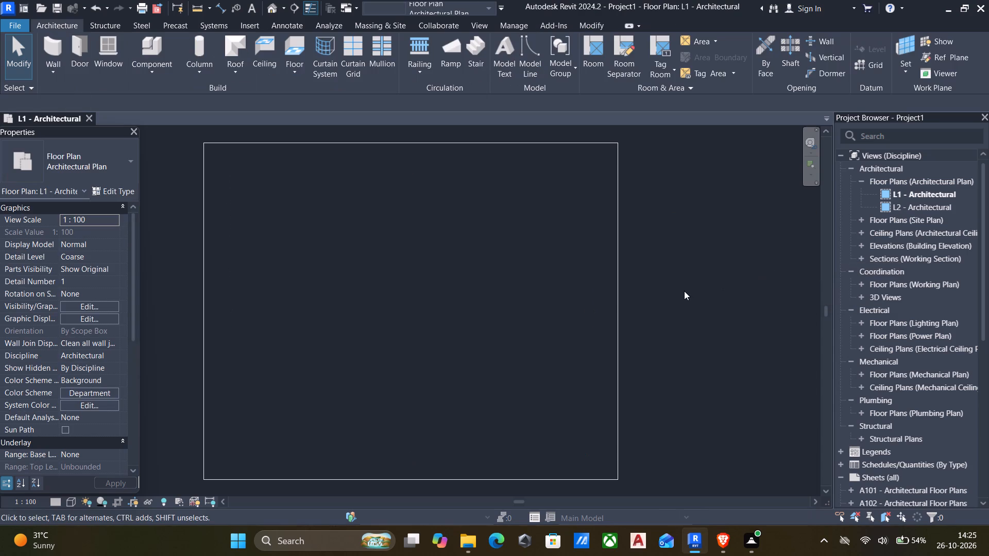
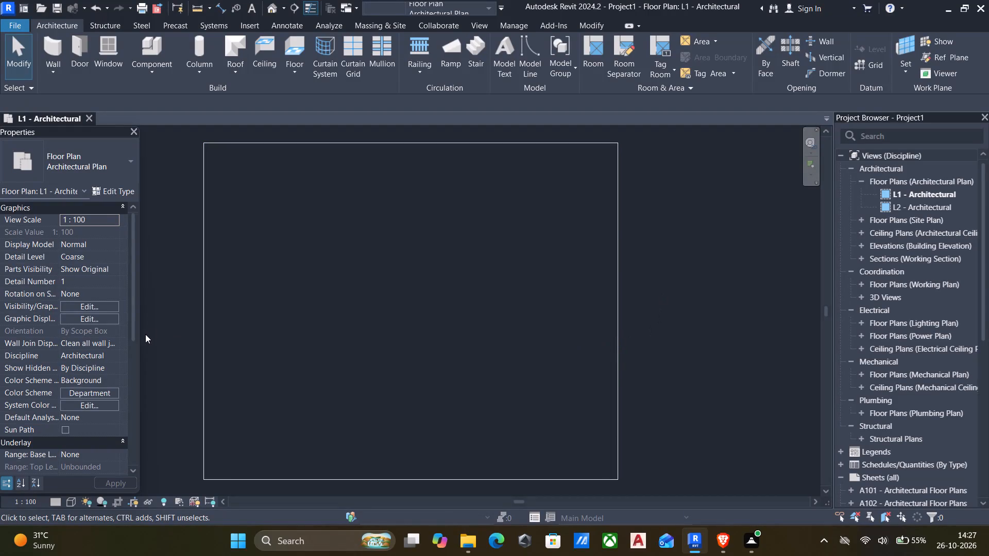
# Set the scope box of the L1 - Architectural plan view to None.
pyautogui.scroll(-4, 67, 387)
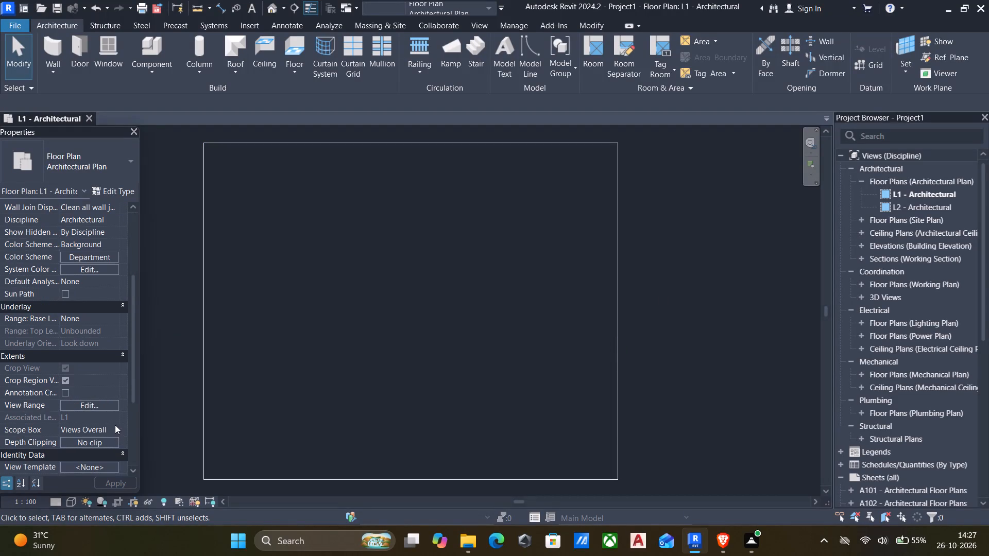
pyautogui.click(115, 425)
pyautogui.click(74, 440)
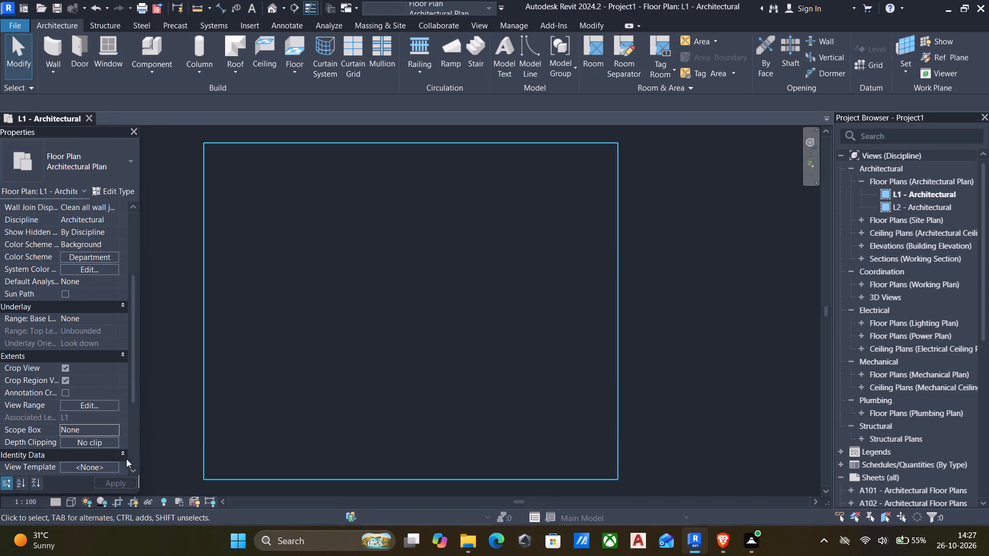
# Hide the crop region boundary in the L1 - Architectural plan.
pyautogui.click(205, 461)
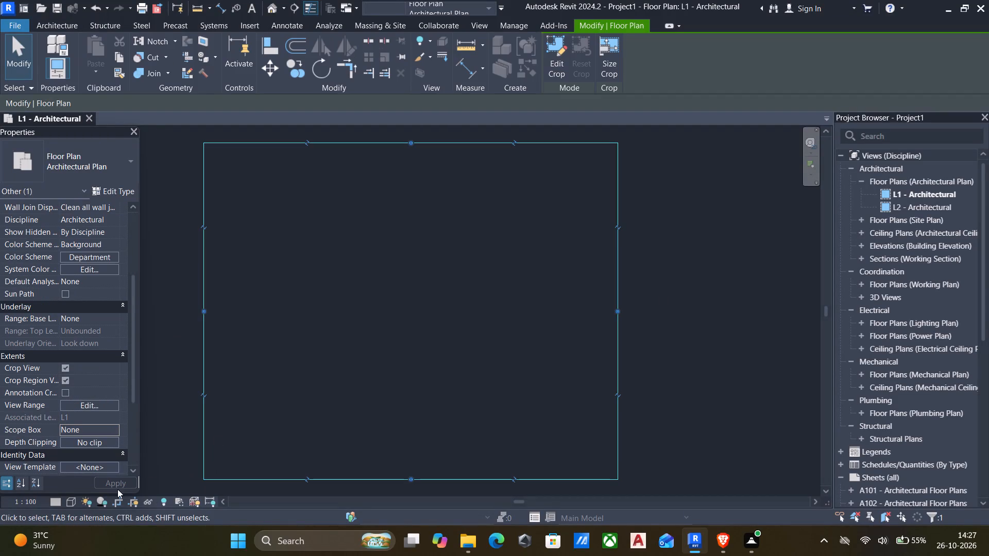
pyautogui.click(132, 503)
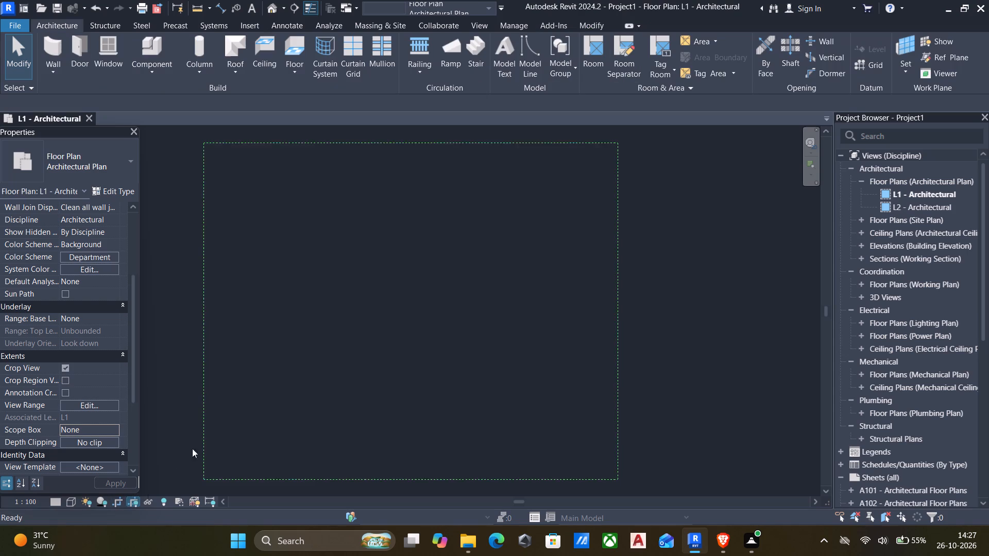
# Hide the Views Overall scope box as an element in the L1 - Architectural plan.
pyautogui.click(614, 422)
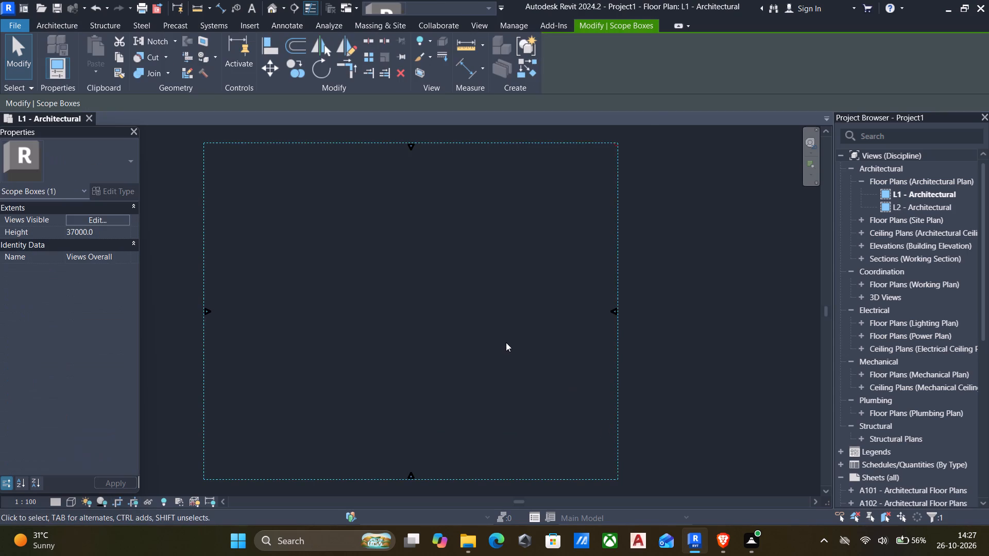
pyautogui.rightClick(506, 342)
pyautogui.click(551, 84)
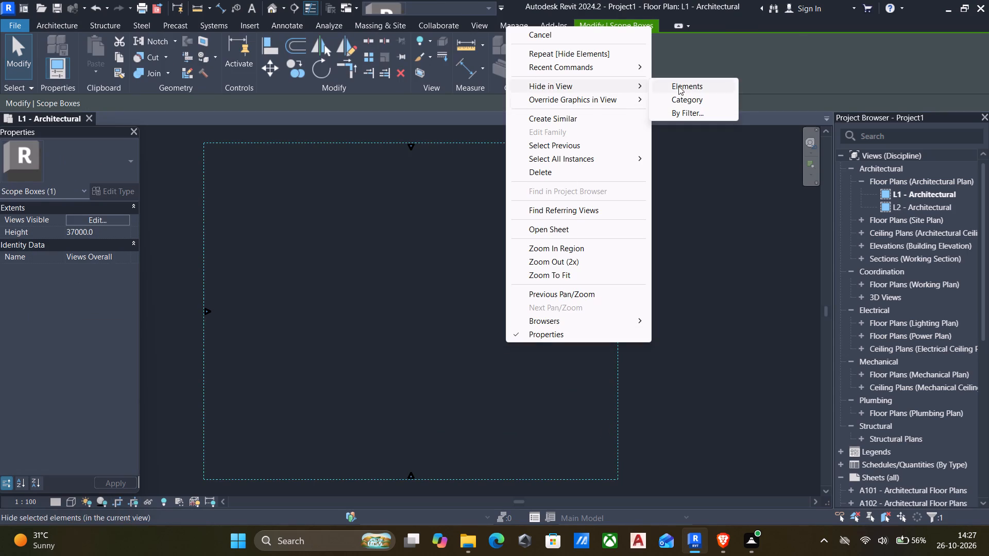
pyautogui.click(678, 86)
pyautogui.moveTo(446, 268); pyautogui.dragTo(479, 268, button='middle')
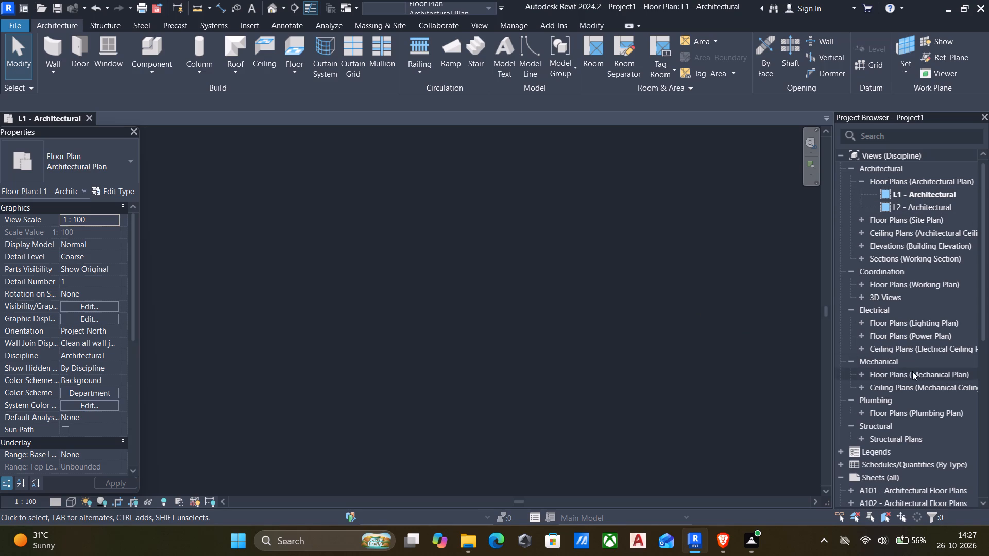
# Delete all sheets from the project, from A101 - Architectural Floor Plans through S102 - Structural Plans.
pyautogui.scroll(-6, 881, 377)
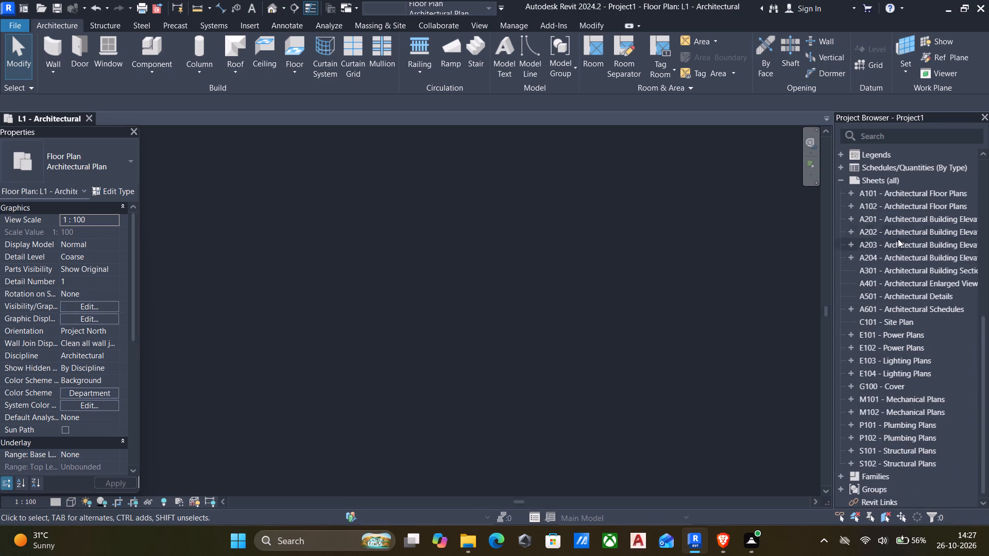
pyautogui.click(891, 189)
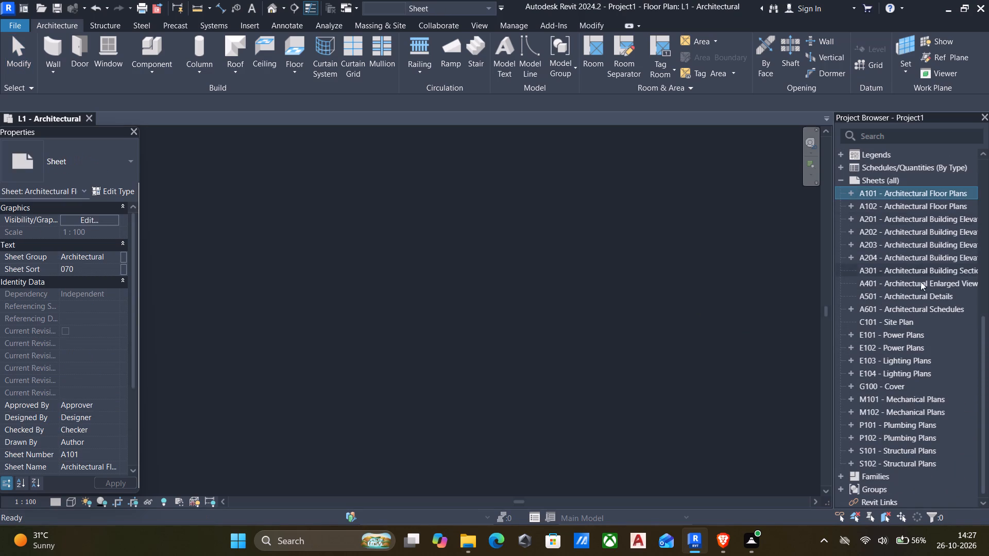
pyautogui.keyDown('shift'); pyautogui.click(920, 459); pyautogui.keyUp('shift')
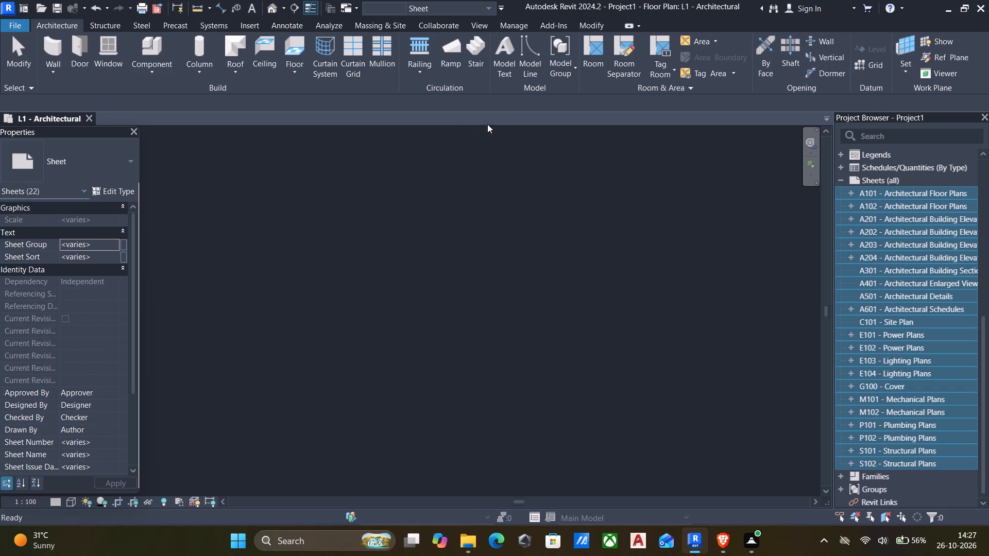
pyautogui.press('Delete')
# Collapse the Plumbing, Mechanical, Electrical and Coordination view groups in the project's view list.
pyautogui.click(850, 388)
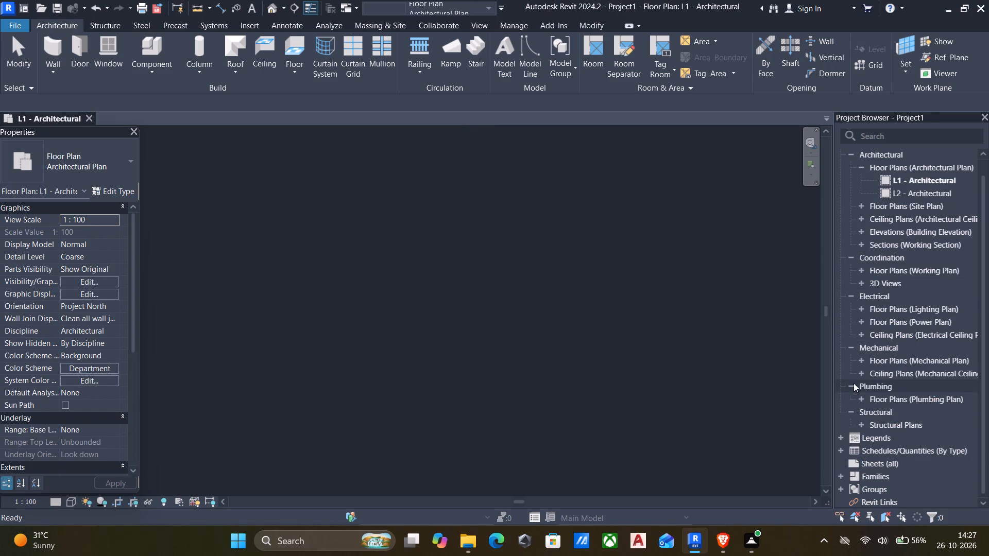
pyautogui.click(853, 357)
pyautogui.click(848, 309)
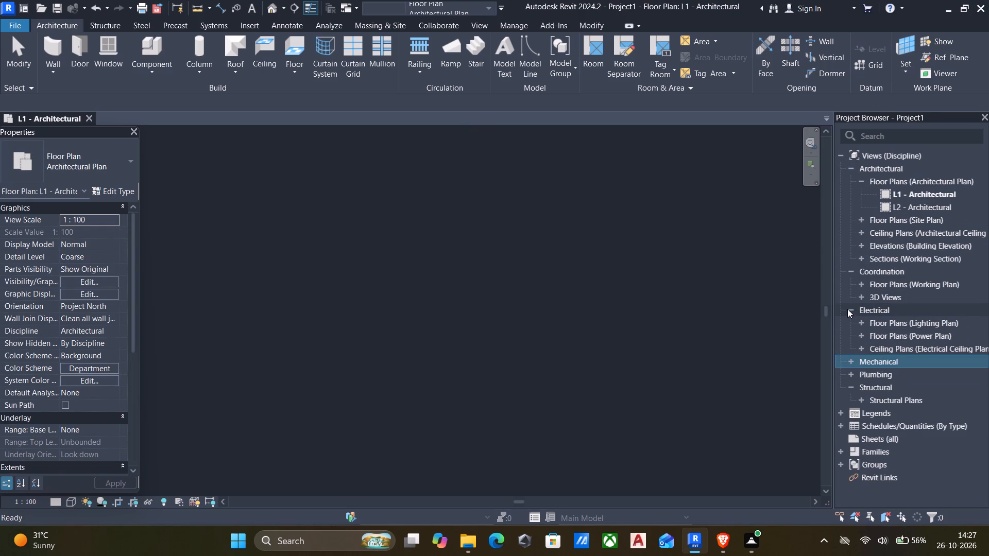
pyautogui.click(851, 274)
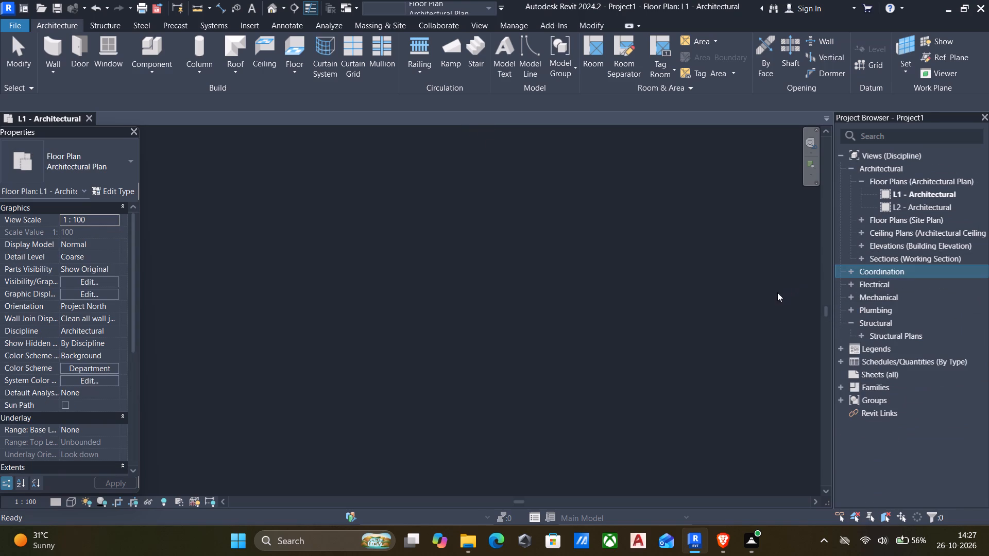
pyautogui.scroll(5, 908, 220)
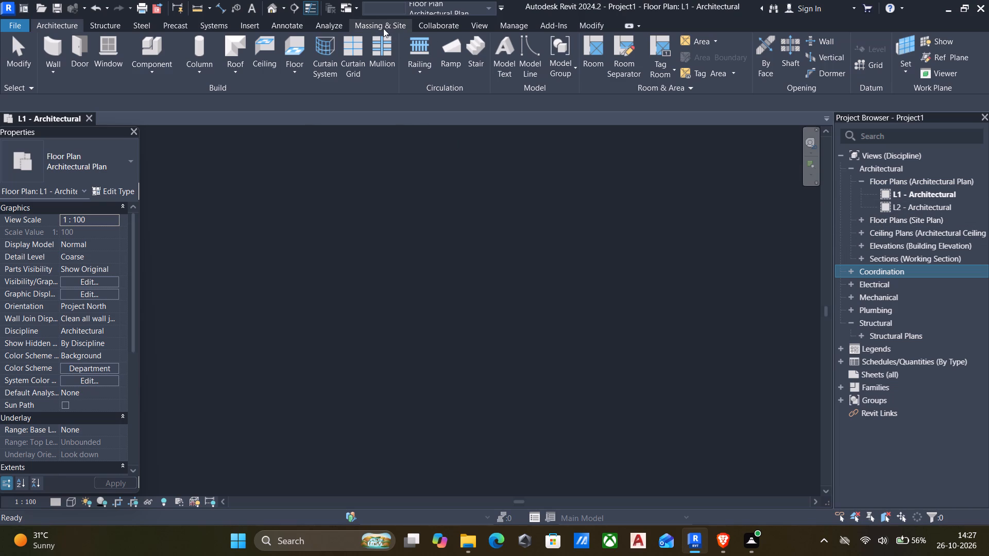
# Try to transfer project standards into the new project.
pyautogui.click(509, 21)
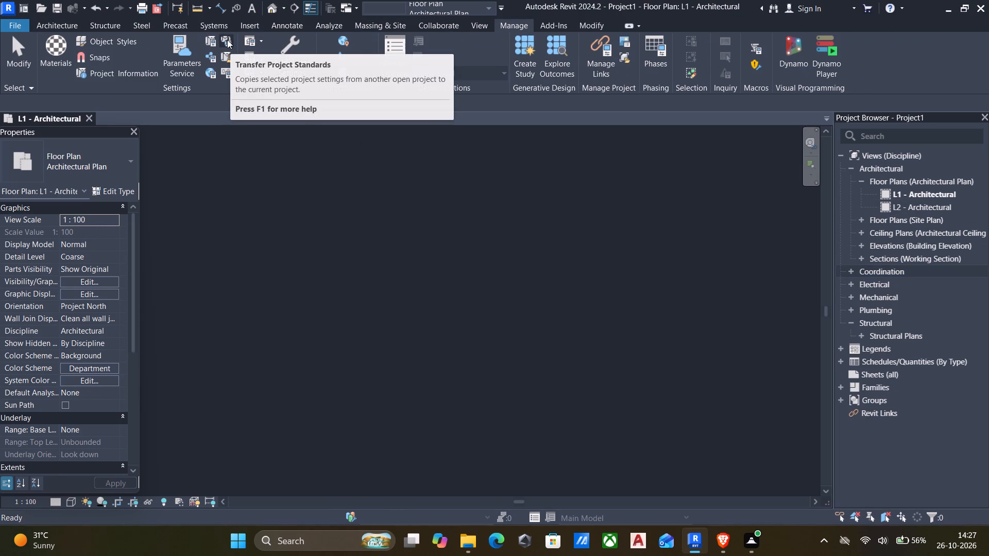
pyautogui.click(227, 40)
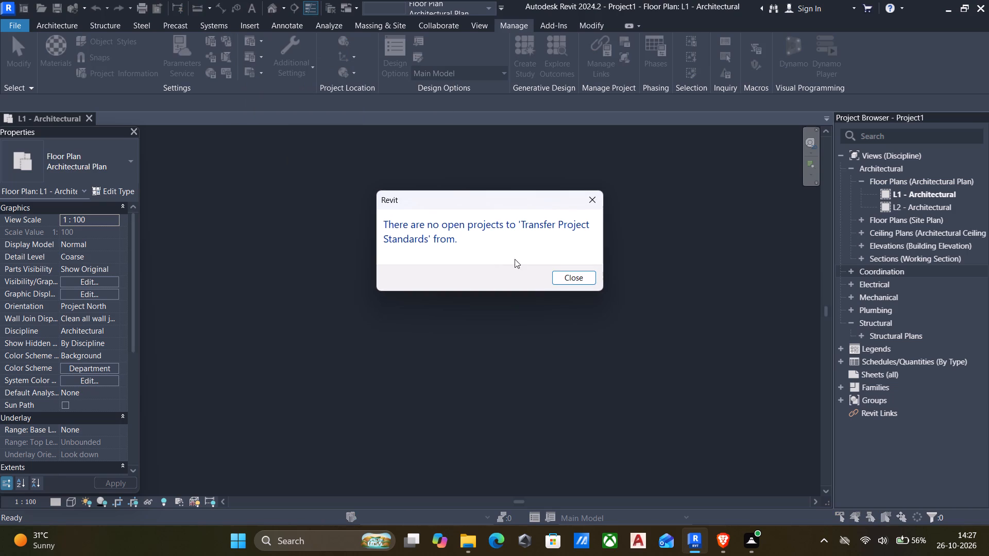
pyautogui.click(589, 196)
# Start opening an existing project file and browse to the Downloads folder.
pyautogui.click(62, 23)
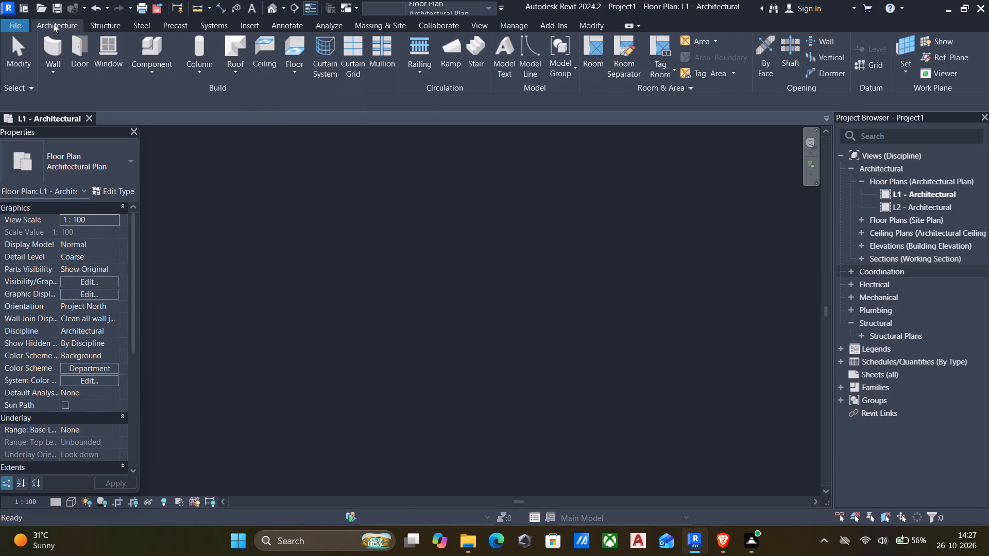
pyautogui.click(55, 24)
pyautogui.click(18, 24)
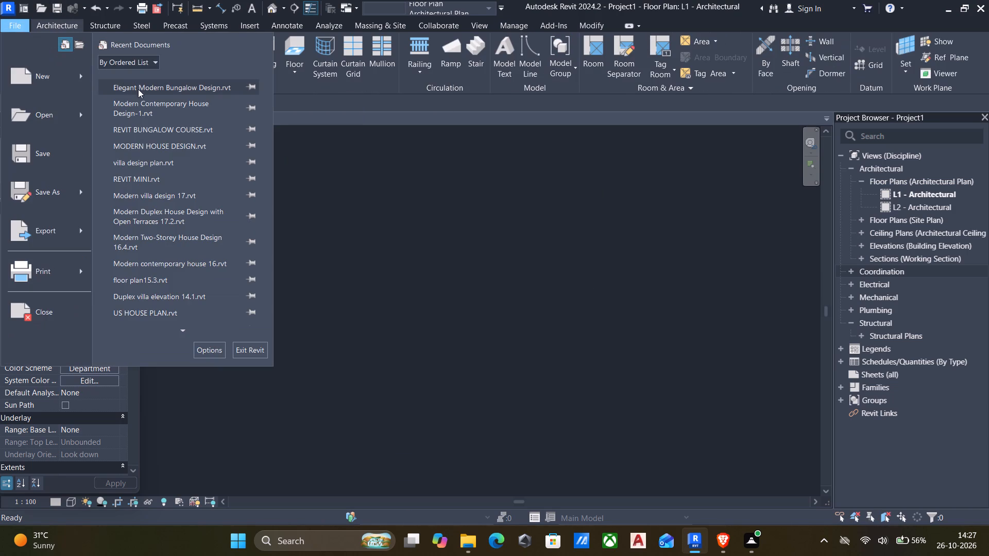
pyautogui.click(47, 117)
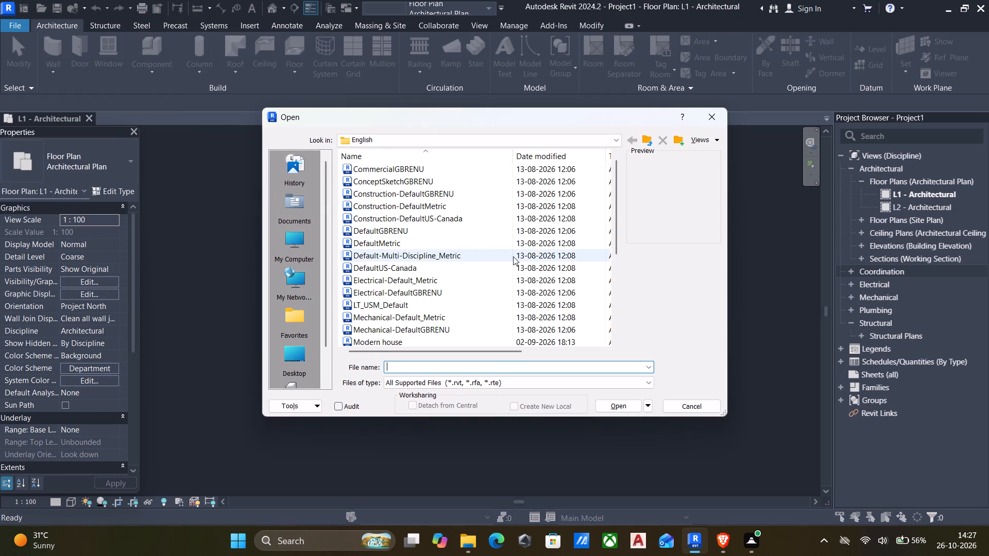
pyautogui.doubleClick(643, 143)
pyautogui.click(643, 143)
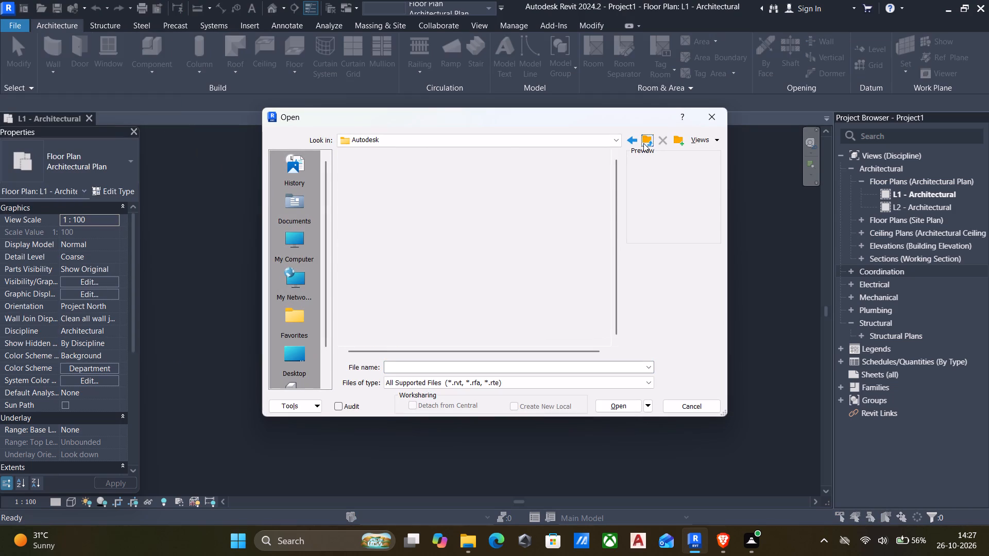
pyautogui.tripleClick(643, 143)
pyautogui.doubleClick(643, 143)
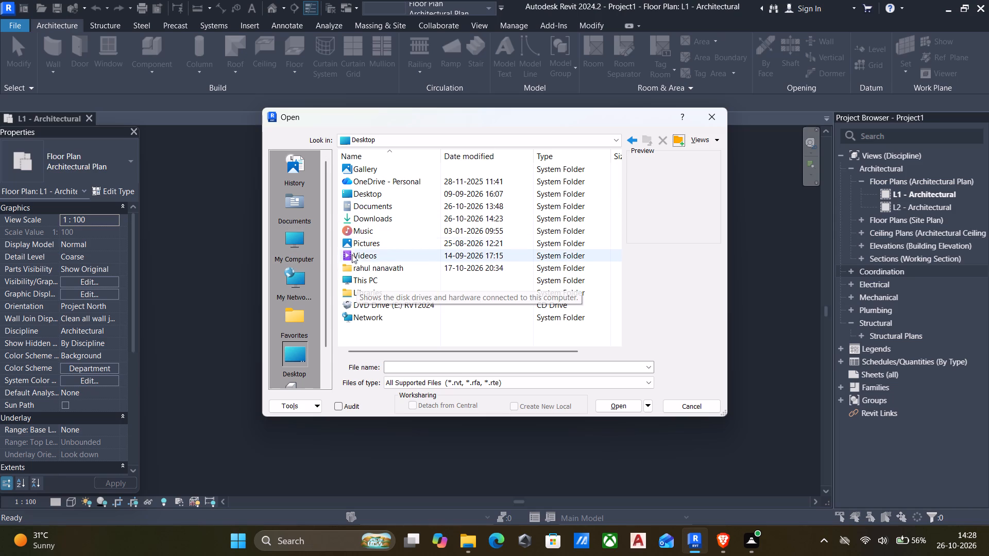
pyautogui.doubleClick(363, 216)
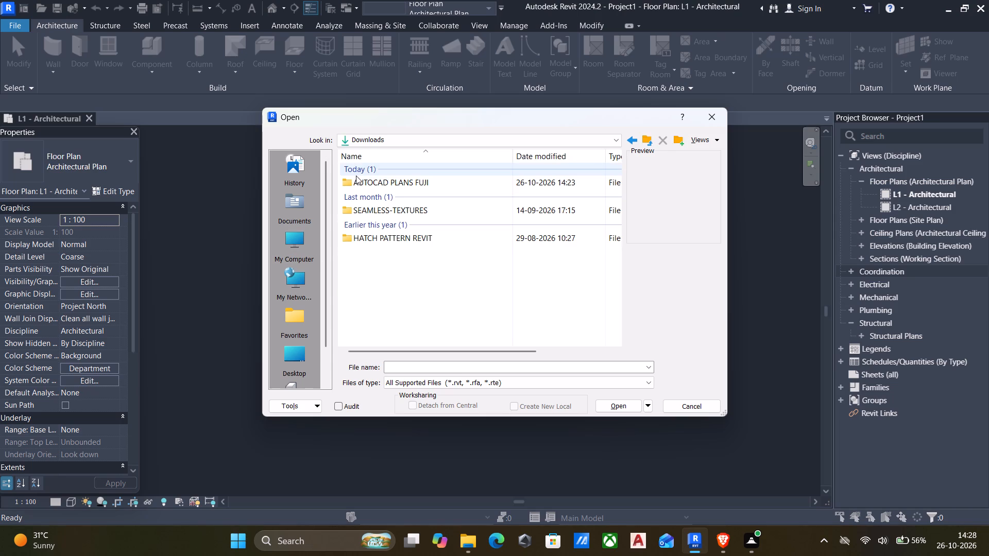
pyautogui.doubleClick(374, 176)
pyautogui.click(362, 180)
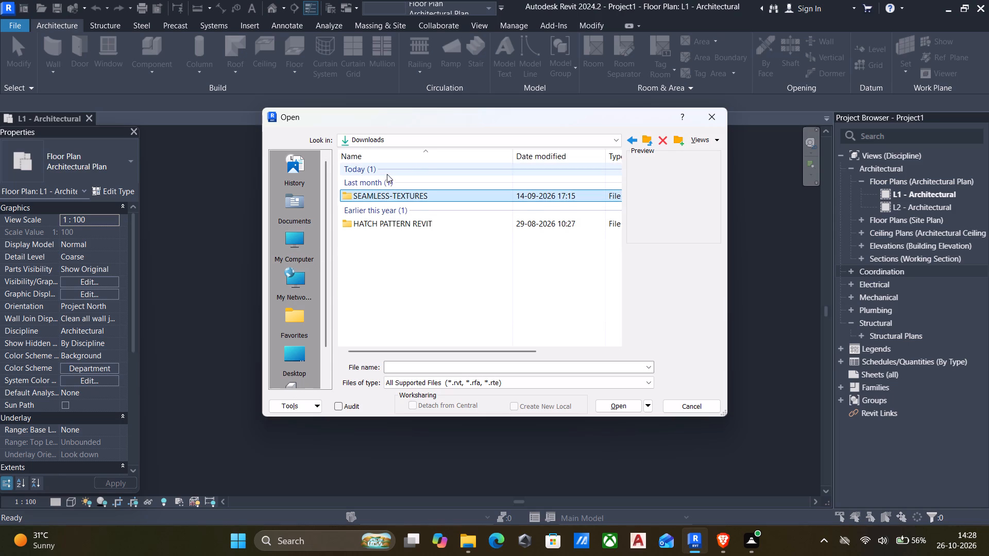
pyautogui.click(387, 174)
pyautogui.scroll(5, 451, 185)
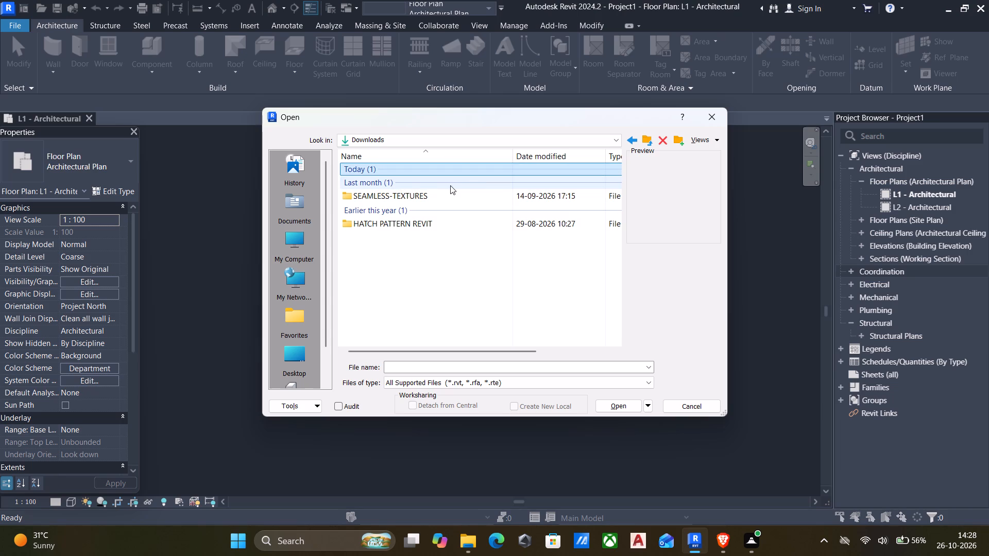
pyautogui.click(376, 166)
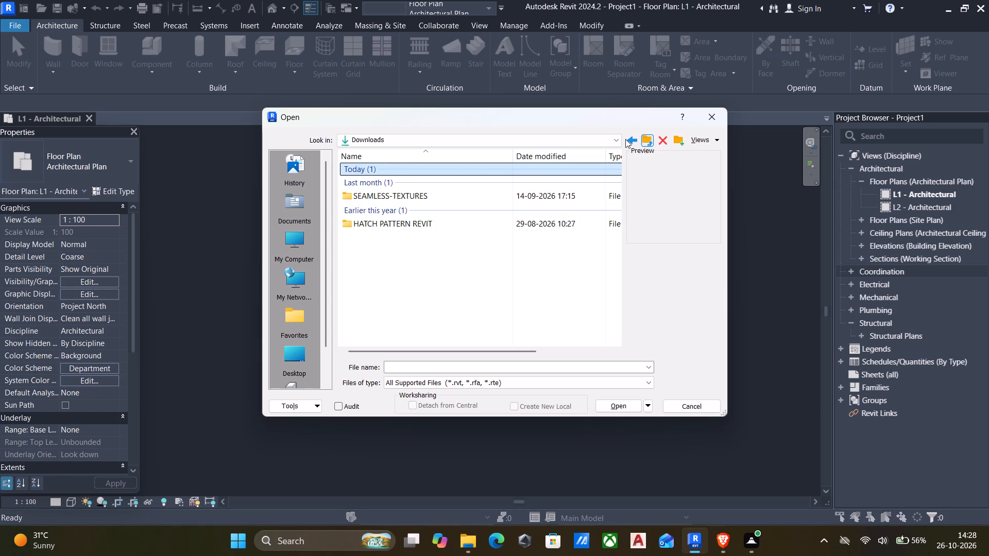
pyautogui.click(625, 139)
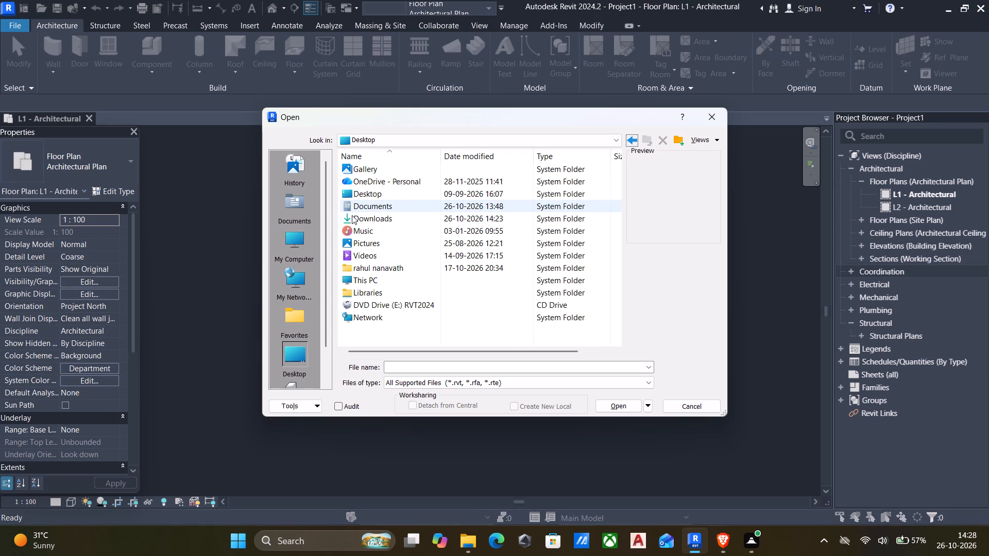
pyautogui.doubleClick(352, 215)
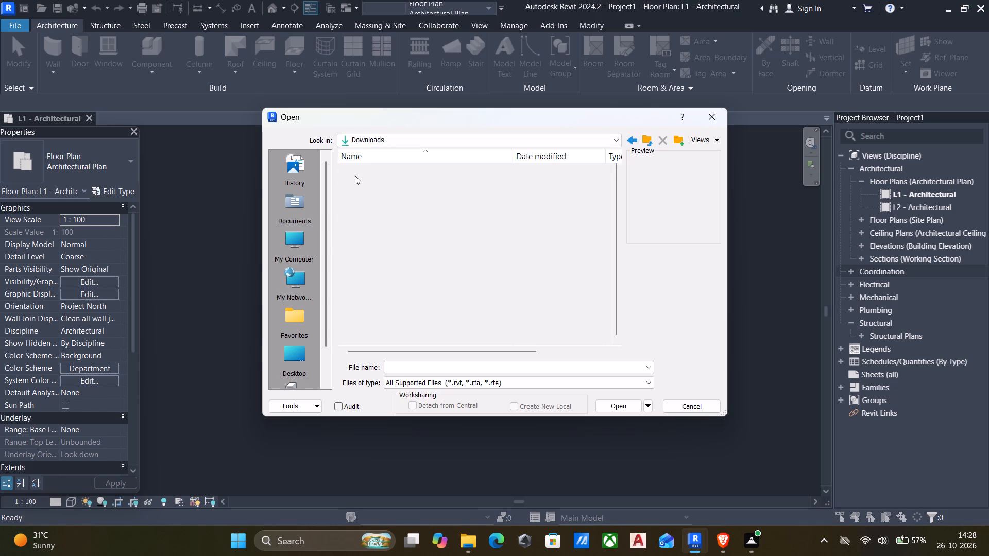
# Open REVIT MINI.rvt from the 00-MINIMALIST DUPLEX TUTORIAL PROJECT FILE folder inside AUTOCAD PLANS FUJI.
pyautogui.doubleClick(348, 180)
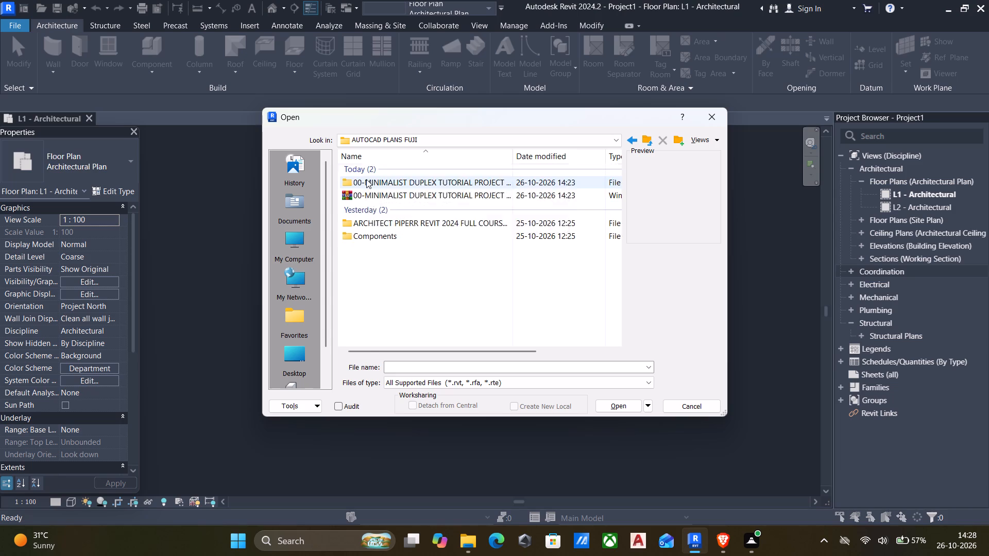
pyautogui.doubleClick(366, 179)
pyautogui.doubleClick(374, 179)
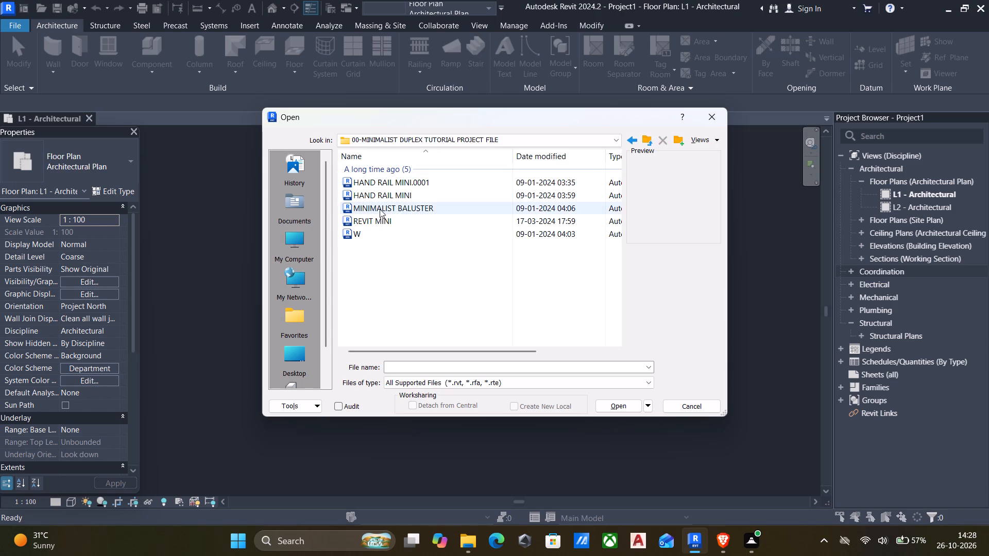
pyautogui.click(378, 217)
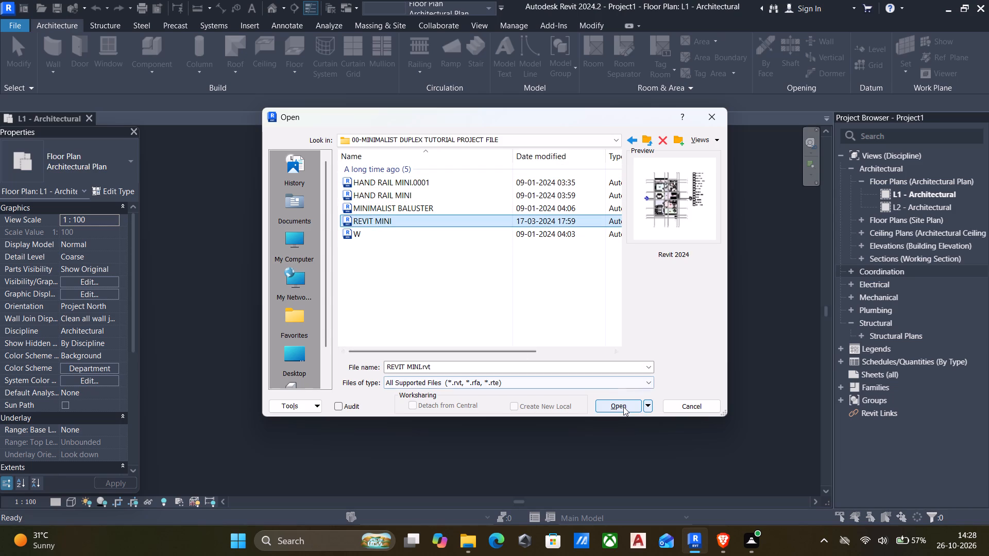
pyautogui.click(623, 407)
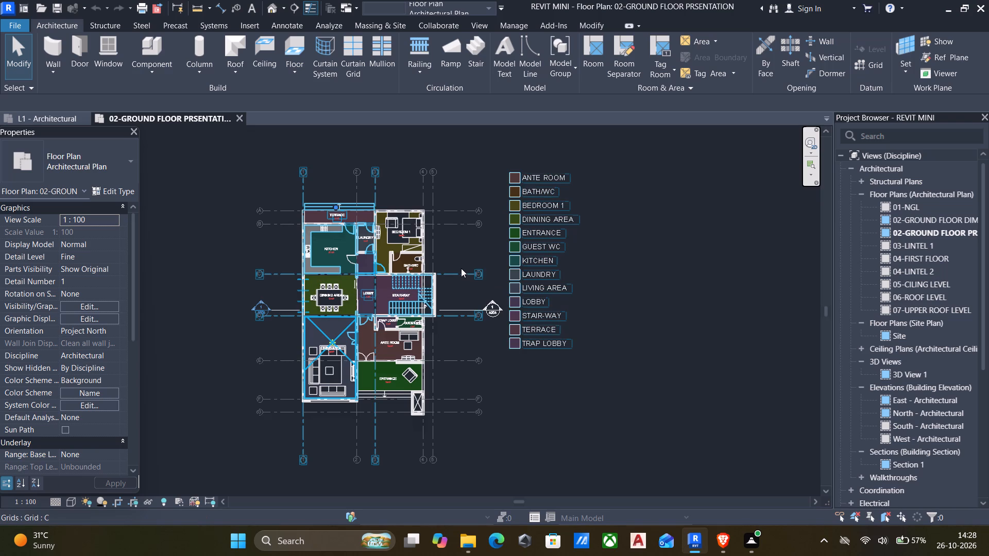
# Start transferring project standards into REVIT MINI, copying from Project1 with every item in the list checked.
pyautogui.moveTo(329, 301); pyautogui.dragTo(415, 313, button='middle')
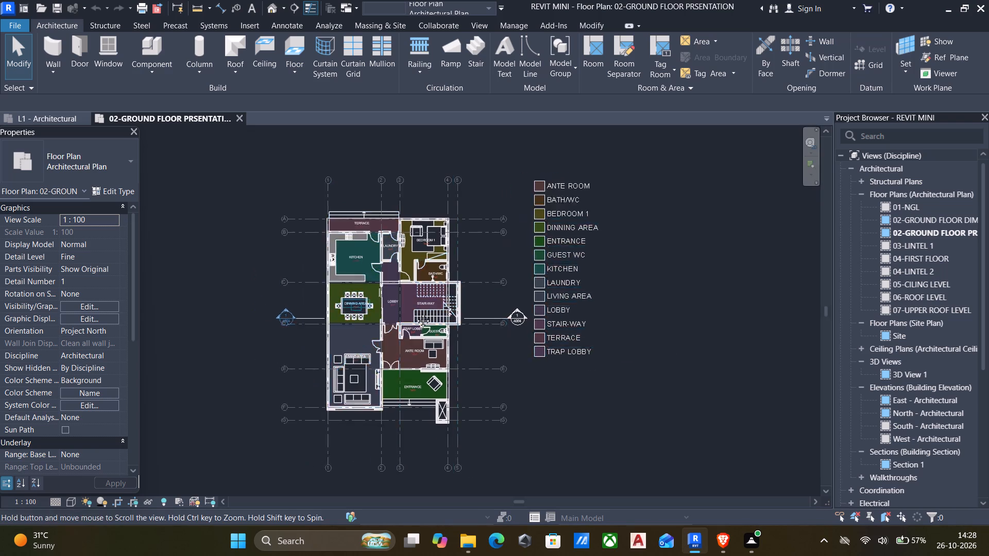
pyautogui.moveTo(415, 313); pyautogui.dragTo(473, 316, button='middle')
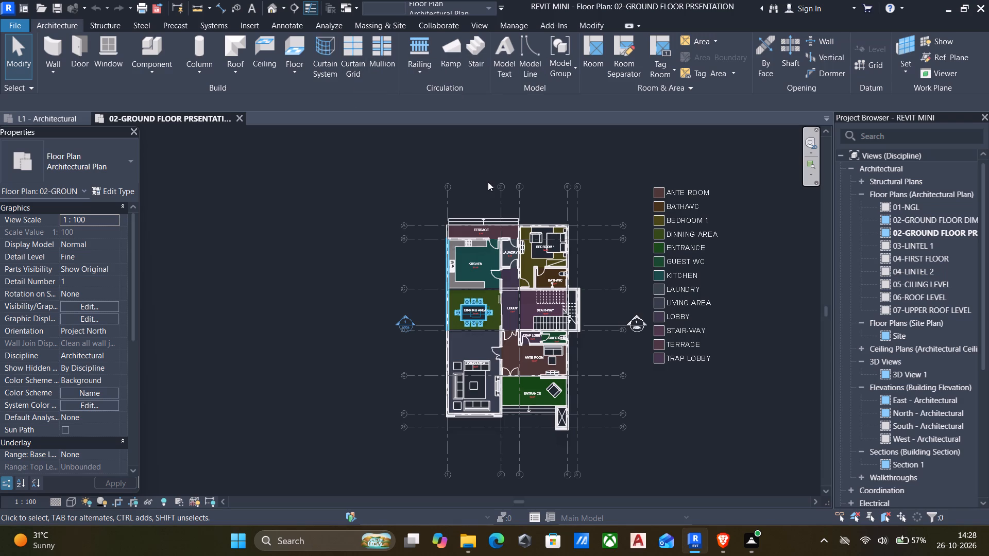
pyautogui.click(511, 25)
pyautogui.click(482, 24)
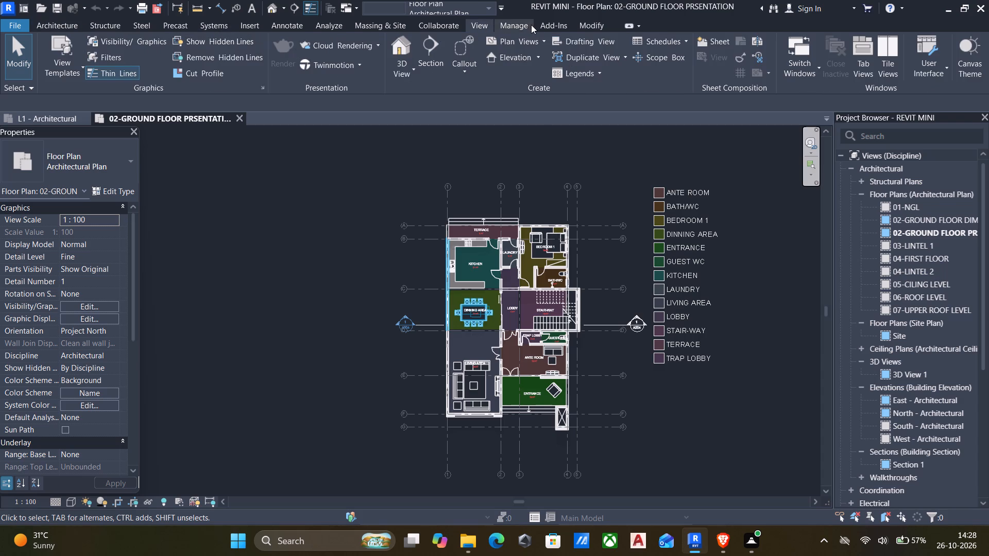
pyautogui.click(514, 21)
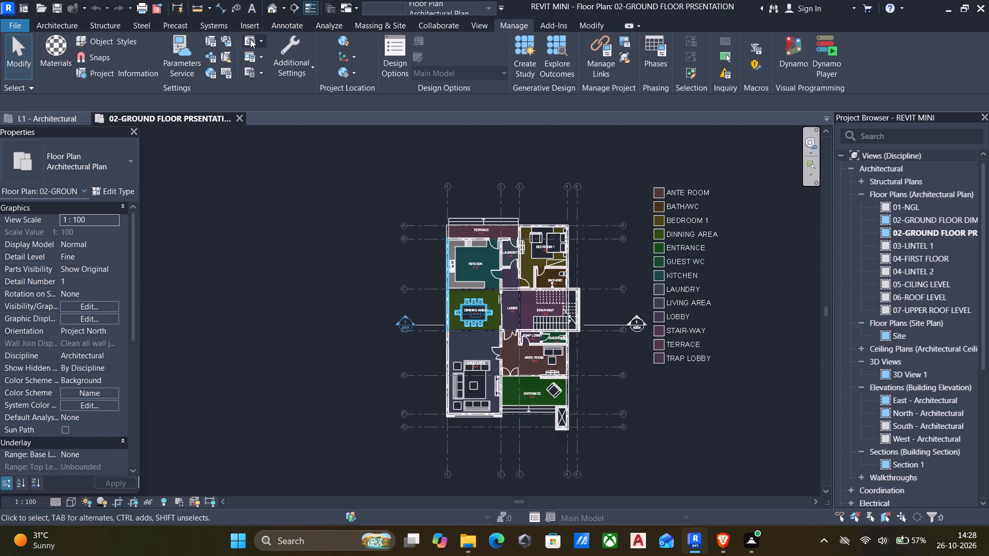
pyautogui.click(223, 38)
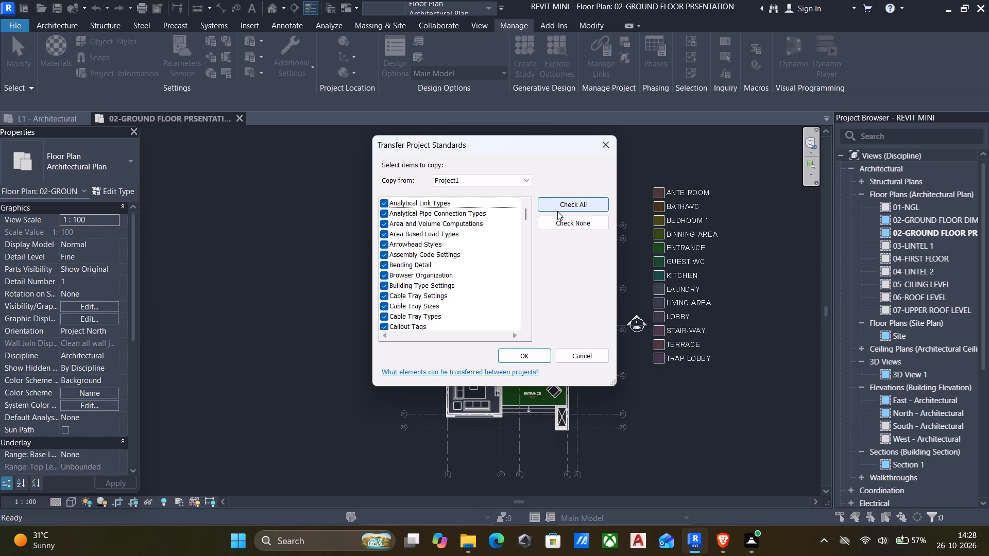
pyautogui.click(580, 221)
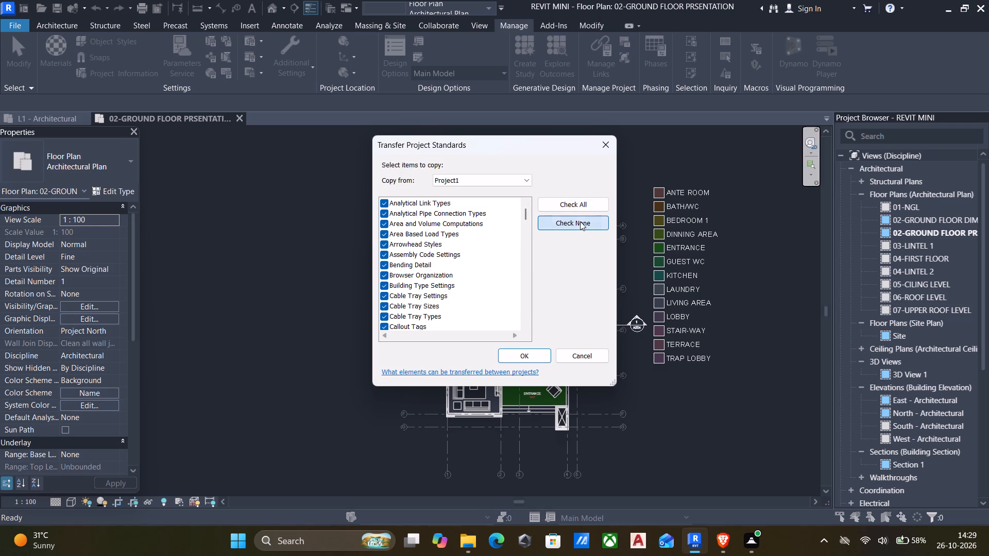
pyautogui.click(580, 221)
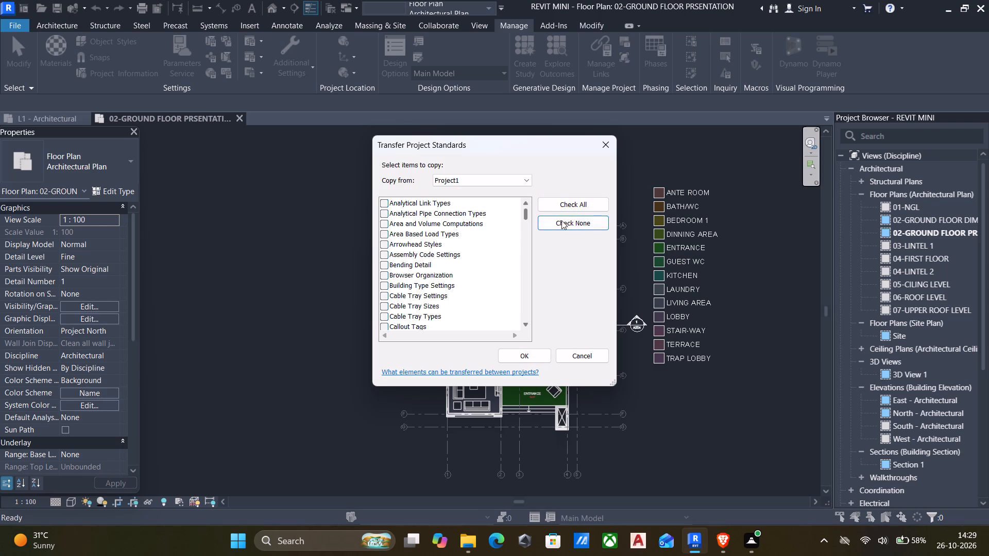
pyautogui.click(575, 203)
# Review the full list of standards selected for the transfer, from Analytical Link Types to Wire Types.
pyautogui.scroll(-20, 439, 270)
pyautogui.scroll(-2, 439, 270)
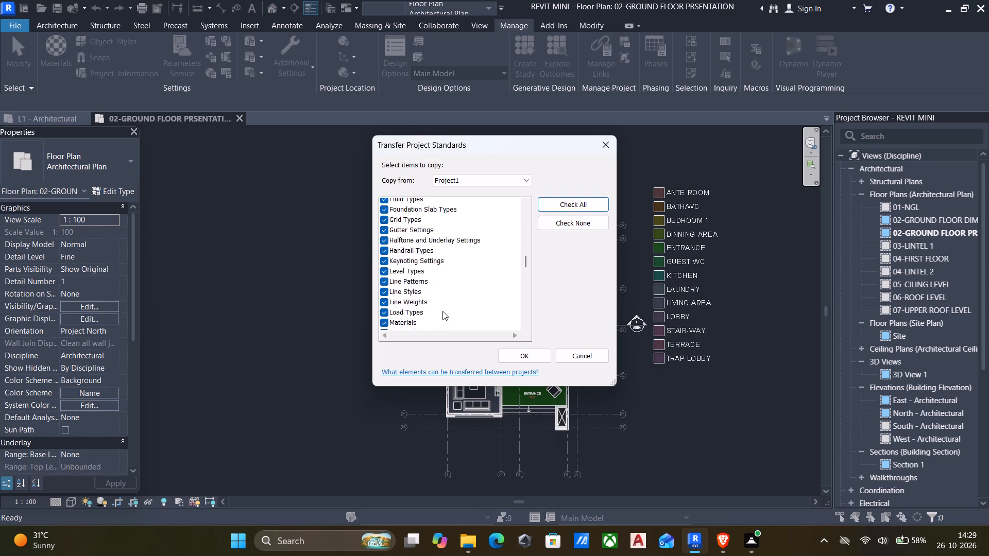
pyautogui.scroll(-20, 442, 311)
pyautogui.scroll(-13, 442, 311)
pyautogui.scroll(-8, 452, 316)
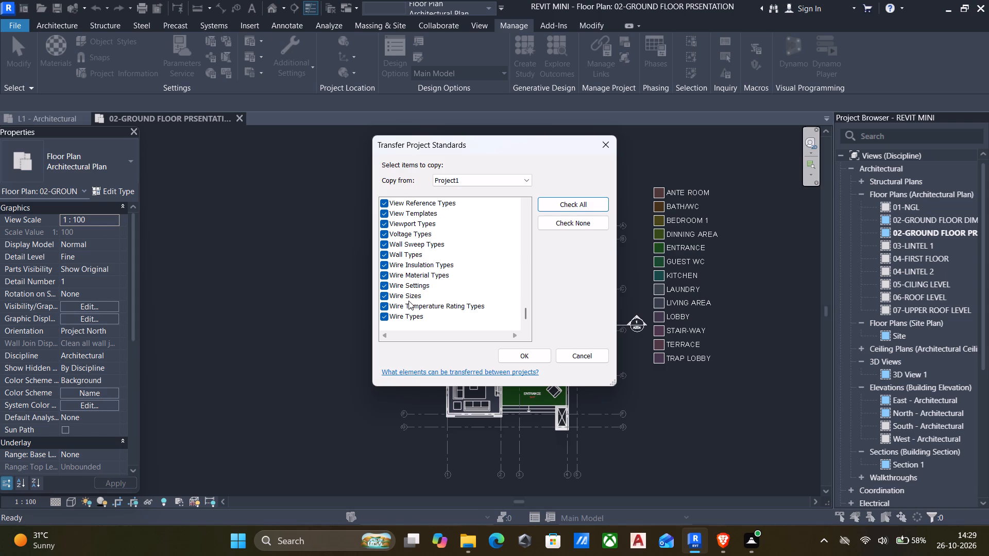
pyautogui.scroll(18, 408, 301)
pyautogui.scroll(9, 411, 301)
pyautogui.scroll(16, 411, 301)
pyautogui.scroll(9, 411, 301)
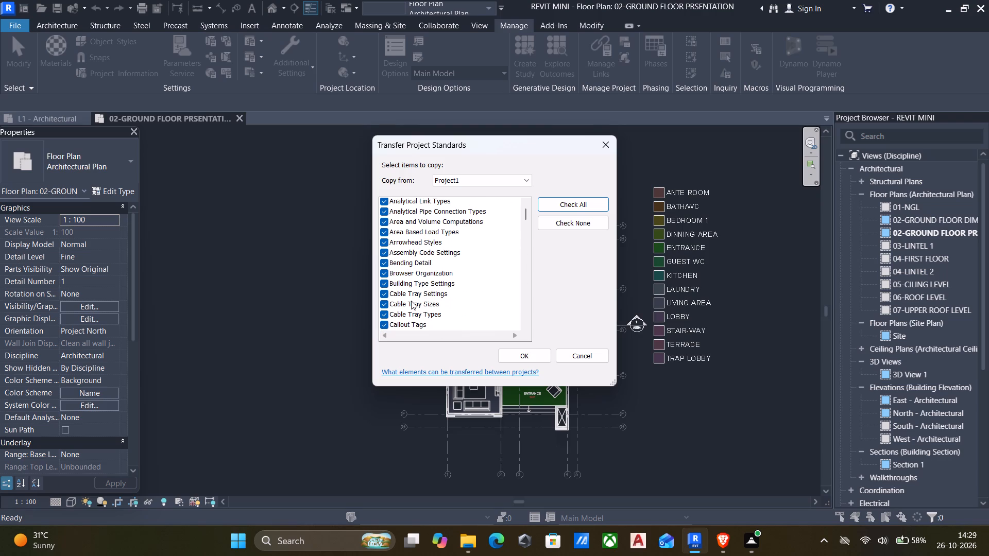
# Run the standards transfer from Project1, overwriting the duplicate types in REVIT MINI, and dismiss the resulting notice.
pyautogui.click(531, 355)
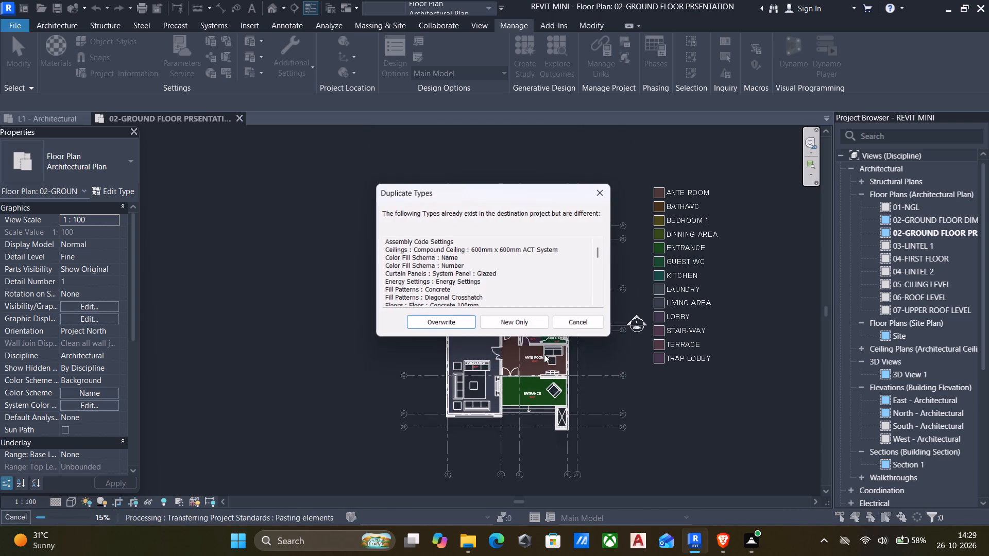
pyautogui.click(440, 322)
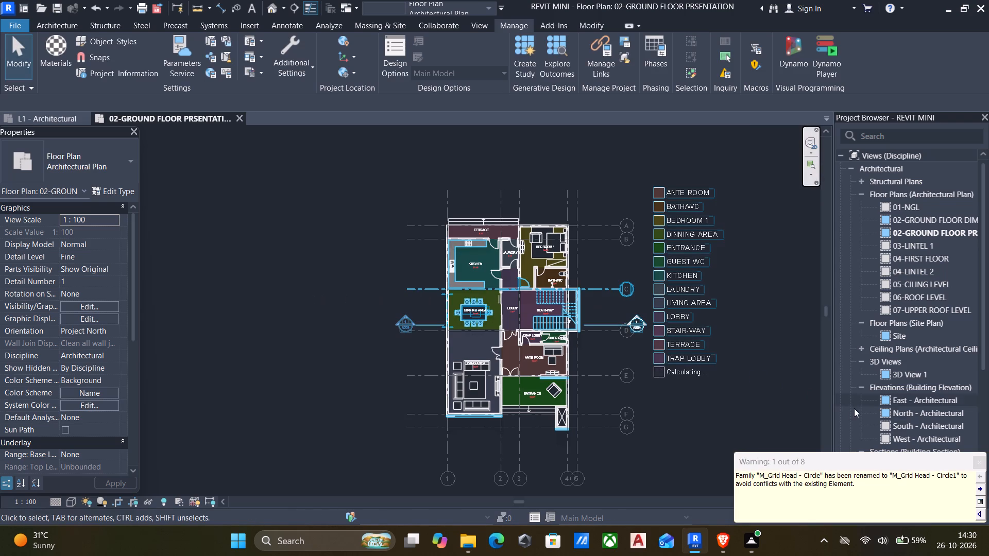
pyautogui.click(978, 464)
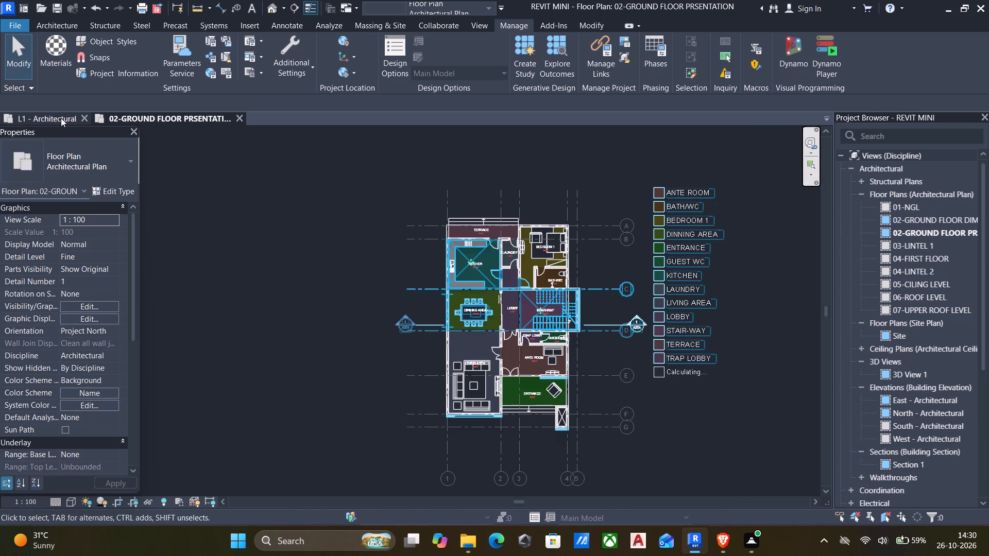
# Switch to Project1's L1 - Architectural plan and expand its Building Elevation views in the project's view list.
pyautogui.click(54, 116)
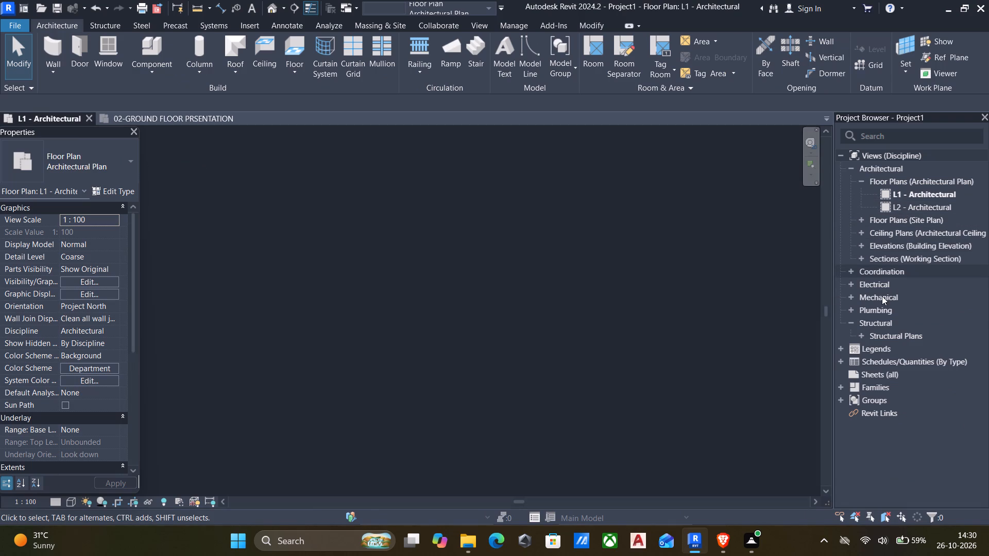
pyautogui.click(857, 246)
pyautogui.click(857, 246)
pyautogui.click(858, 247)
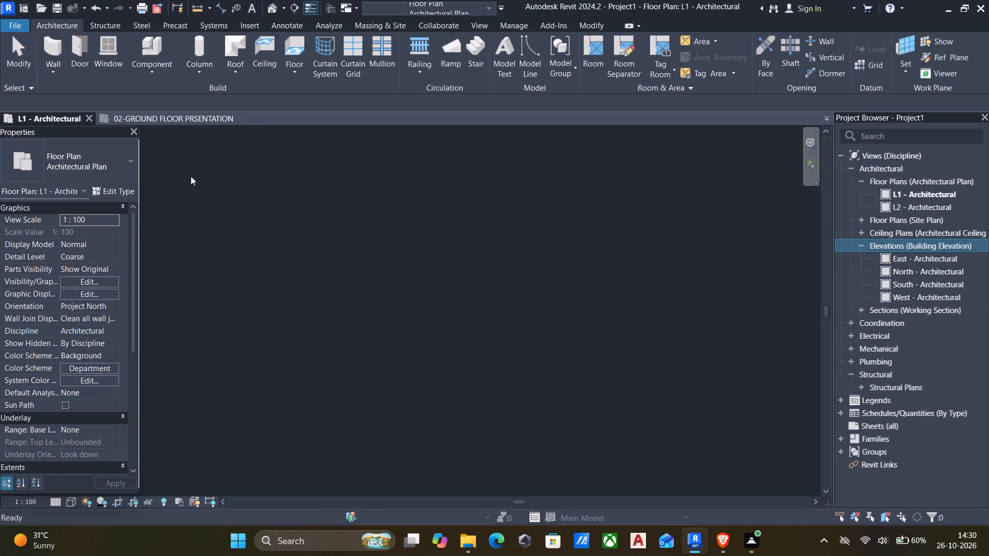
# Open the East - Architectural elevation of REVIT MINI and set its visual style to Wireframe.
pyautogui.click(176, 119)
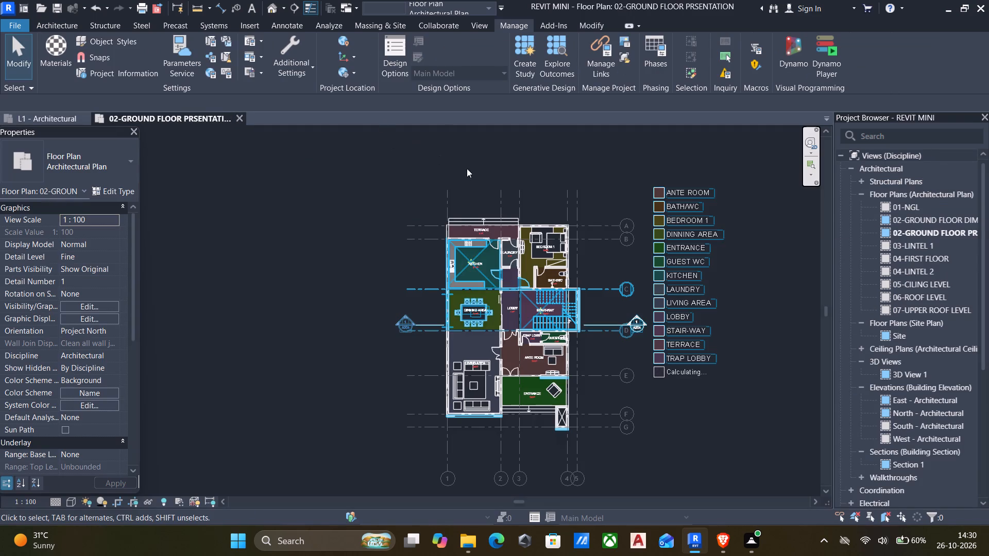
pyautogui.doubleClick(923, 398)
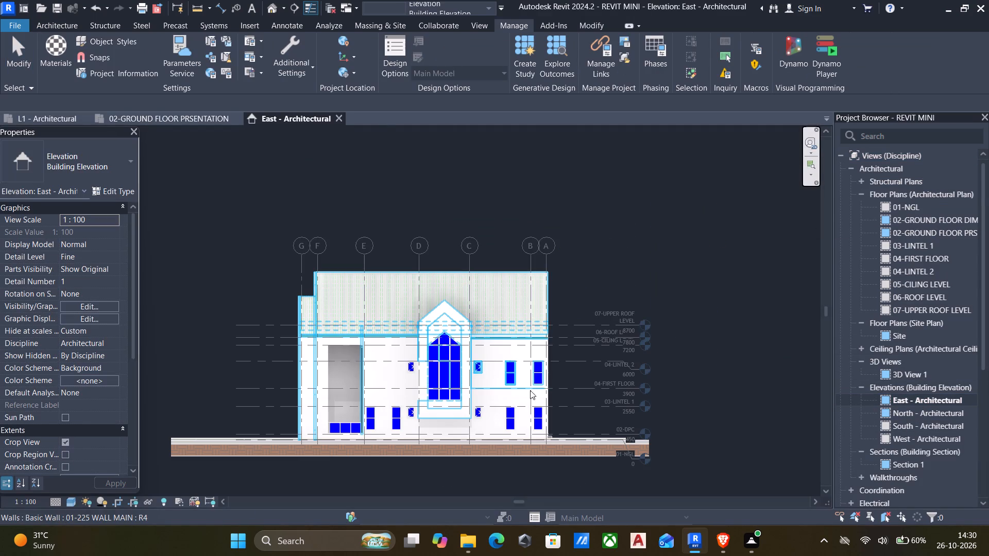
pyautogui.moveTo(534, 431); pyautogui.dragTo(522, 344, button='middle')
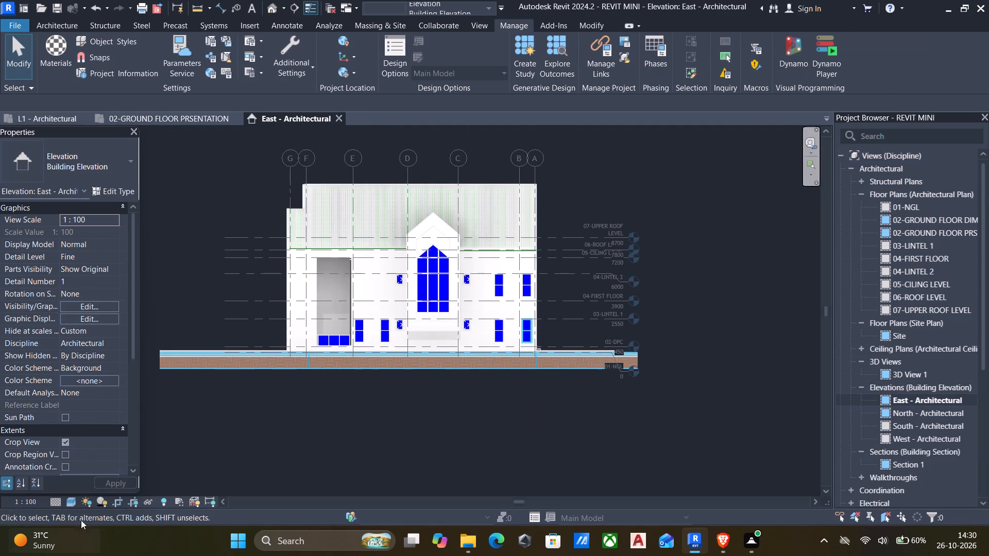
pyautogui.click(71, 503)
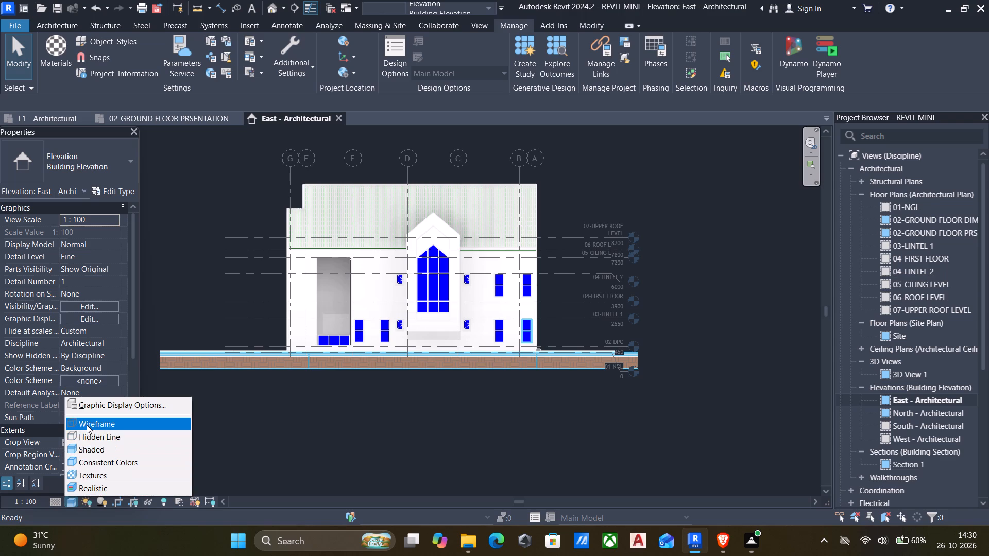
pyautogui.click(87, 425)
# Examine the level names and heights from 01-NGL to 07-UPPER ROOF LEVEL on the East elevation, and close the view.
pyautogui.scroll(5, 599, 349)
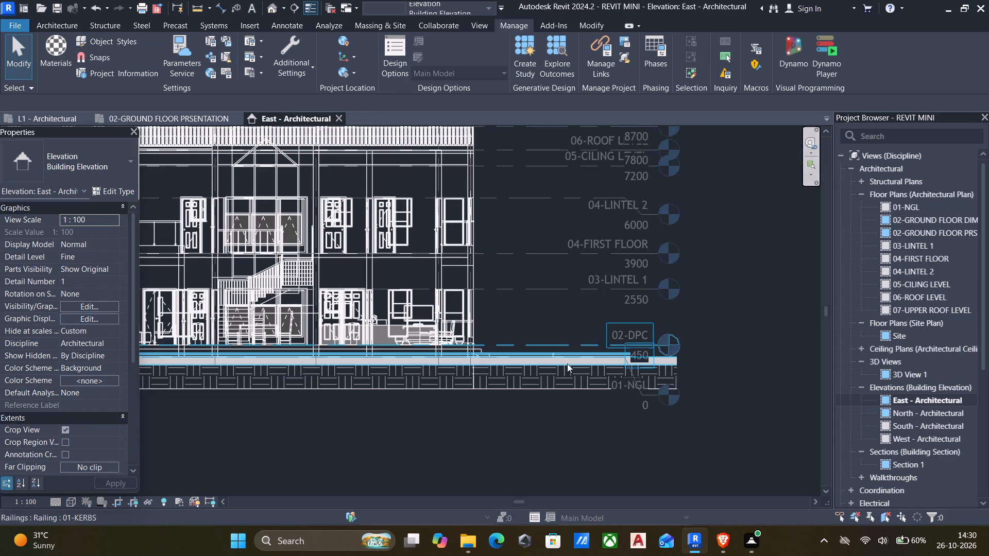
pyautogui.scroll(-4, 426, 398)
pyautogui.moveTo(426, 398); pyautogui.dragTo(509, 408, button='middle')
pyautogui.scroll(5, 562, 396)
pyautogui.scroll(4, 667, 388)
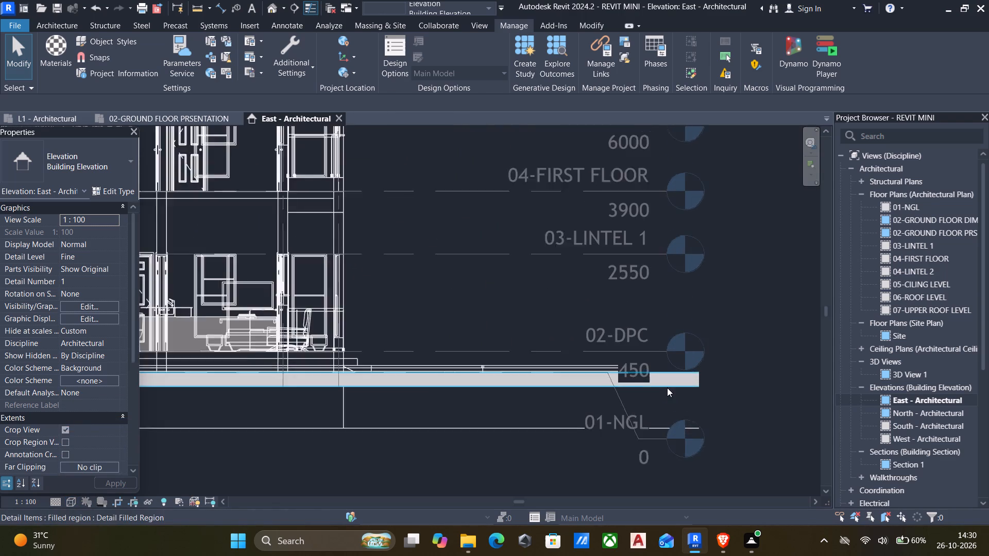
pyautogui.click(538, 435)
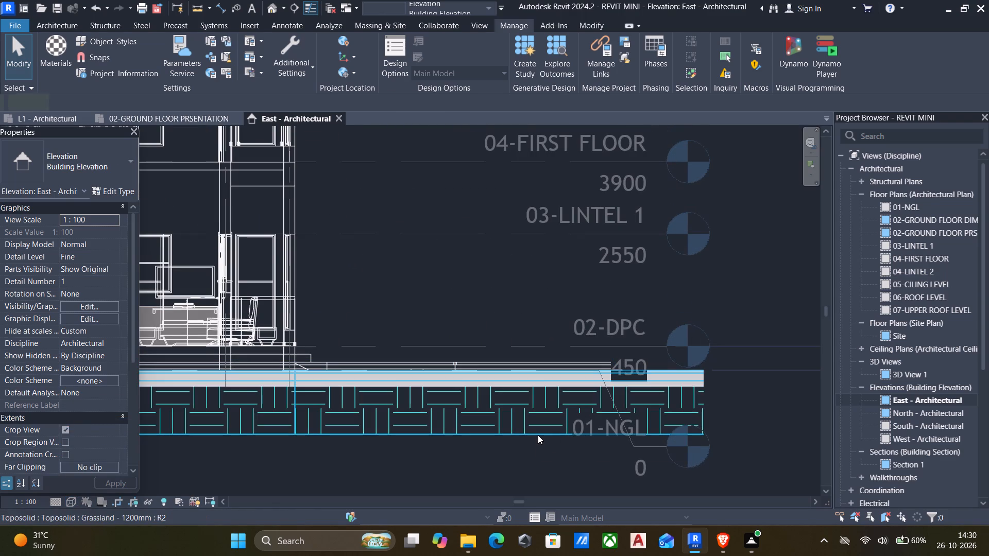
pyautogui.scroll(-3, 507, 440)
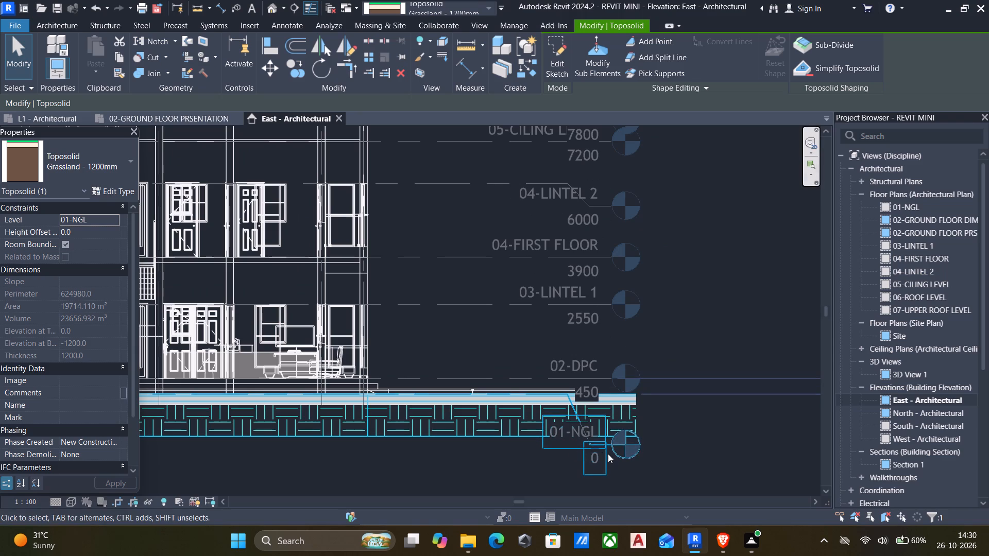
pyautogui.scroll(4, 568, 408)
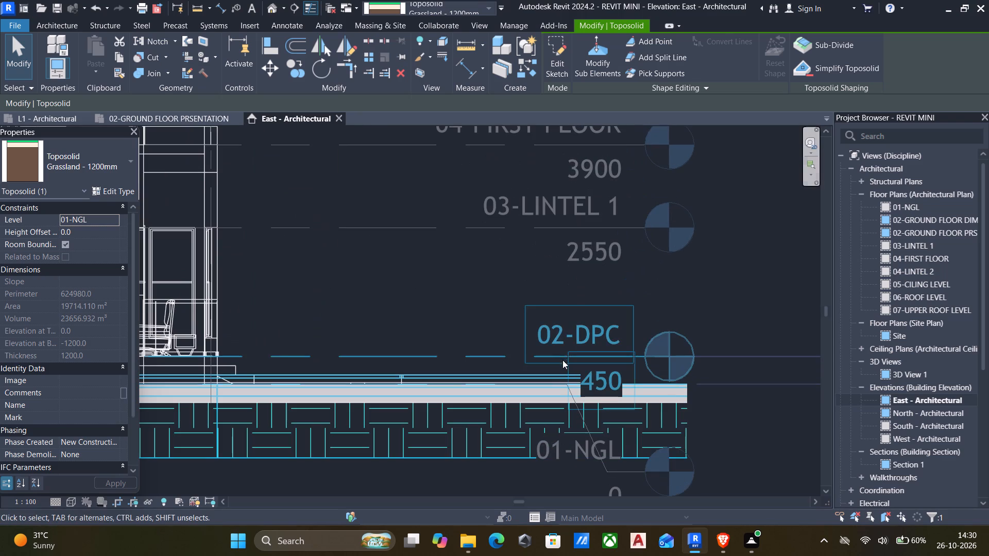
pyautogui.click(561, 356)
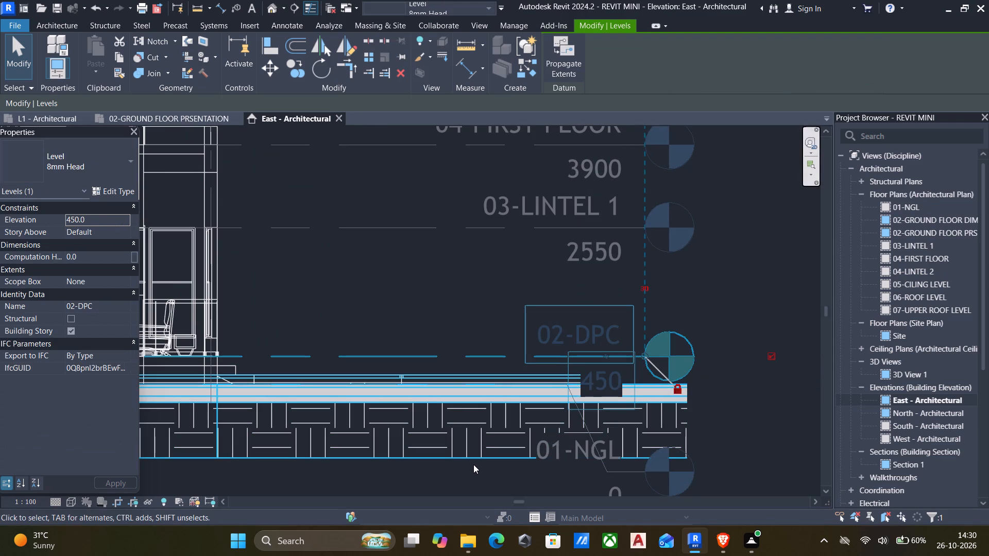
pyautogui.scroll(-6, 471, 461)
pyautogui.moveTo(471, 462); pyautogui.dragTo(524, 430, button='middle')
pyautogui.scroll(1, 547, 405)
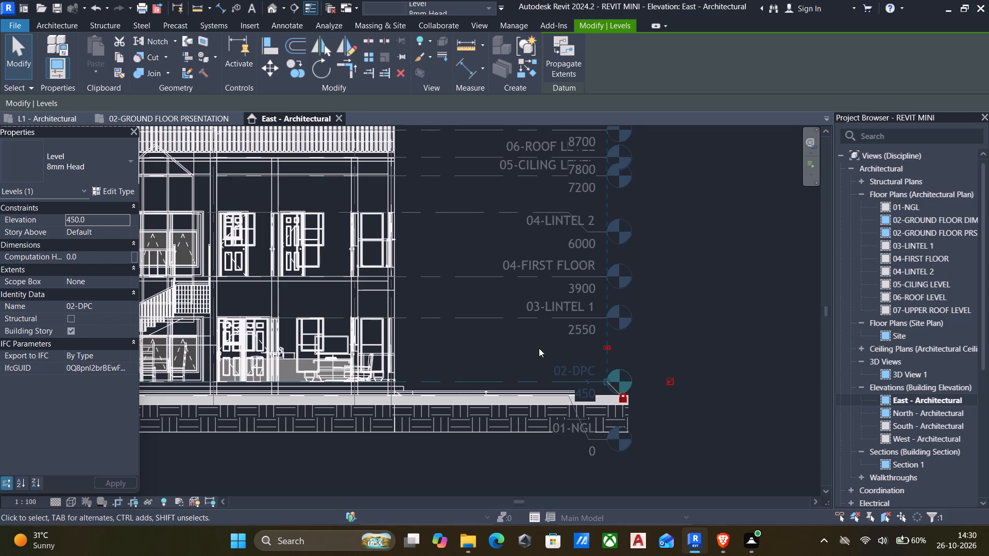
pyautogui.moveTo(519, 340); pyautogui.dragTo(528, 376, button='middle')
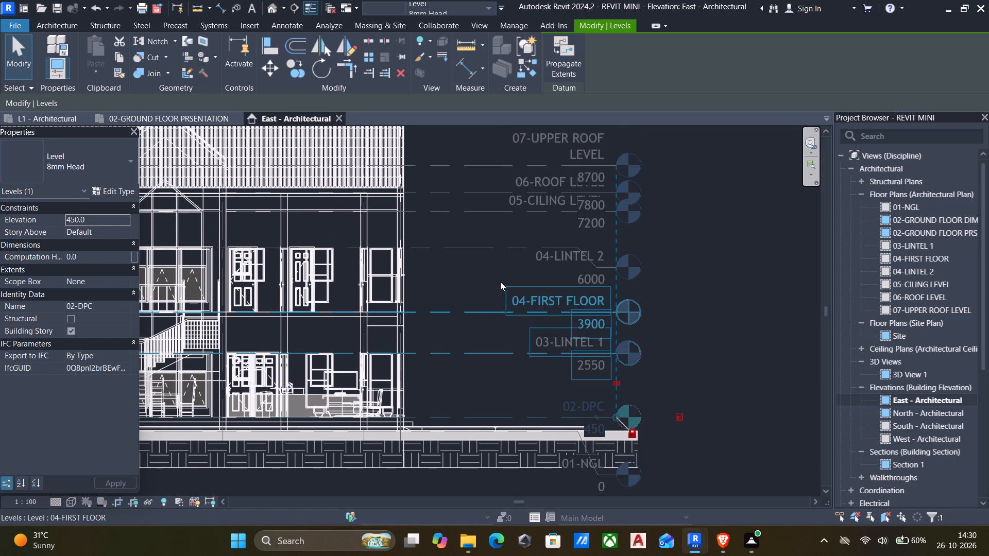
pyautogui.moveTo(500, 279); pyautogui.dragTo(494, 325, button='middle')
pyautogui.scroll(-2, 468, 327)
pyautogui.moveTo(326, 273); pyautogui.dragTo(421, 271, button='middle')
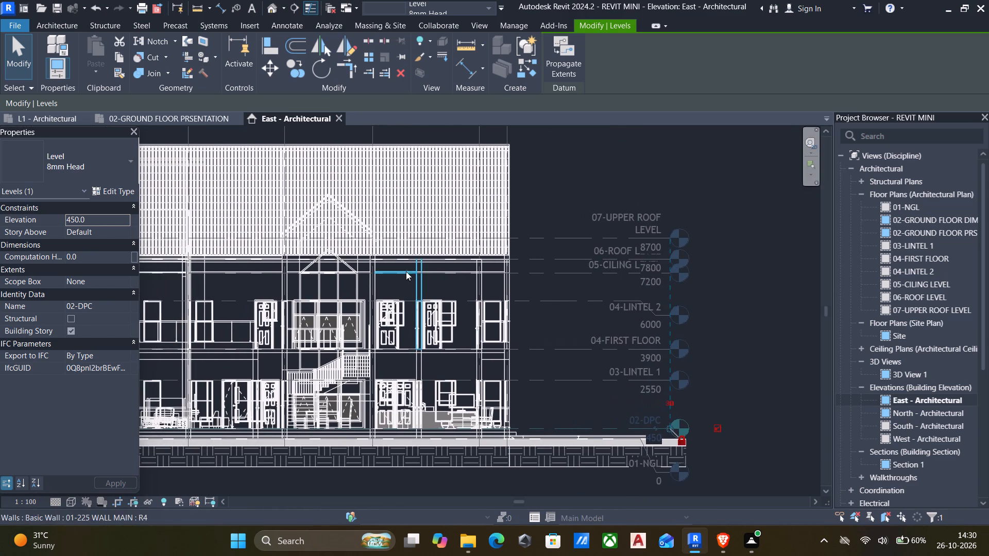
pyautogui.moveTo(390, 324); pyautogui.dragTo(474, 322, button='middle')
pyautogui.scroll(-2, 485, 322)
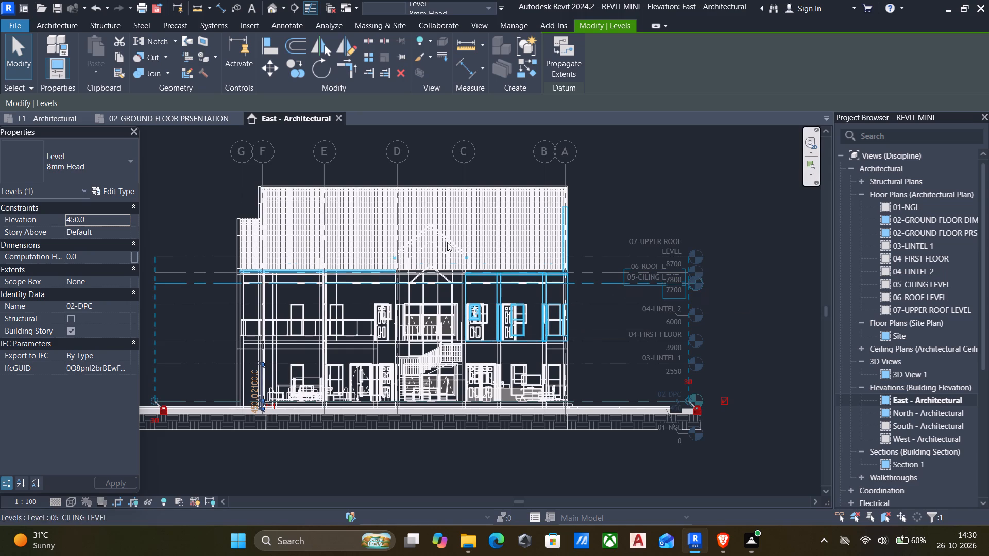
pyautogui.click(336, 117)
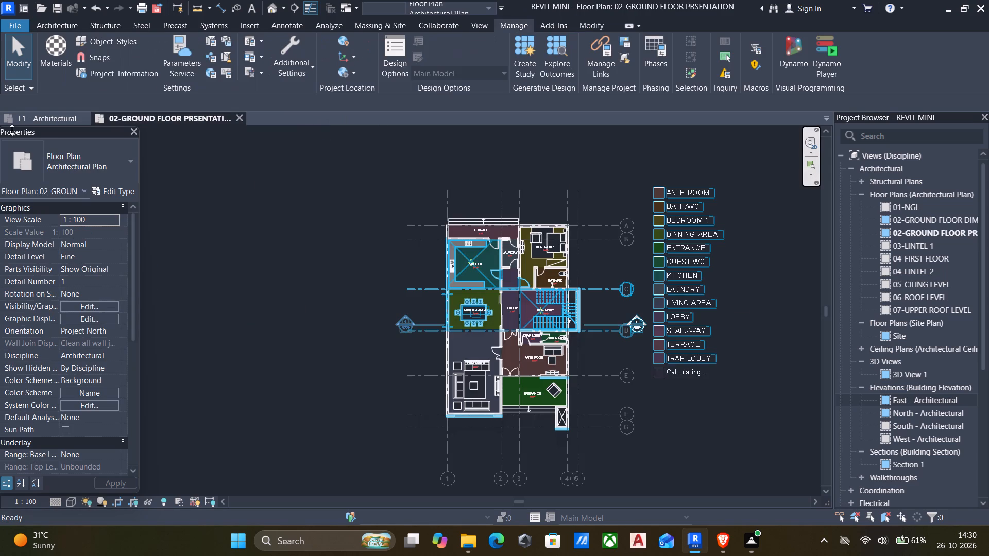
# In Project1, rename the L1 - Architectural floor plan as 01-NGL.
pyautogui.click(47, 121)
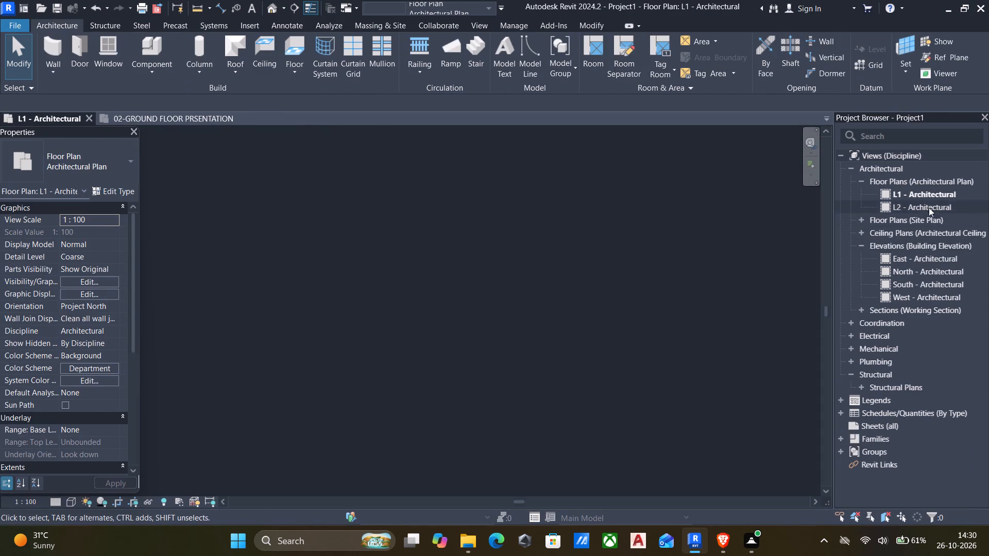
pyautogui.rightClick(925, 192)
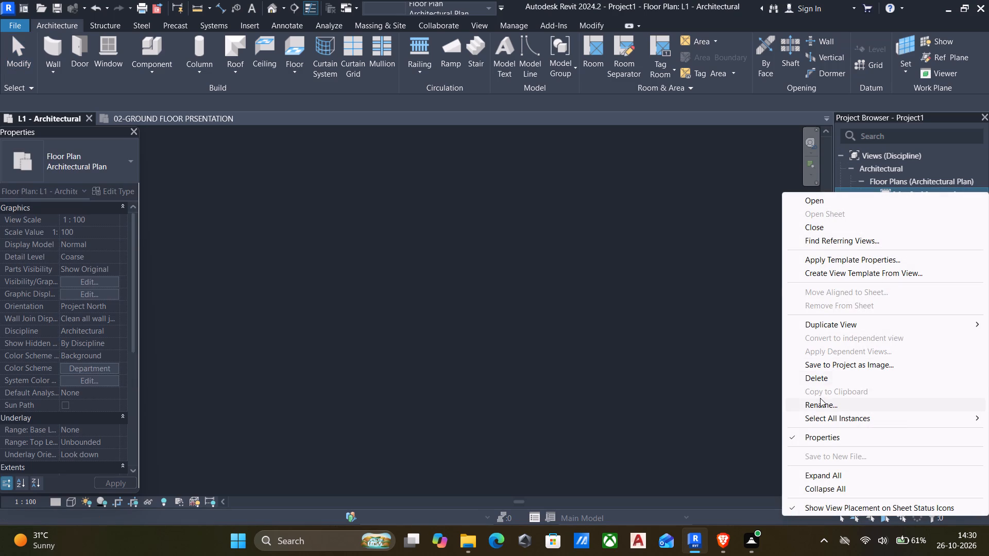
pyautogui.click(820, 401)
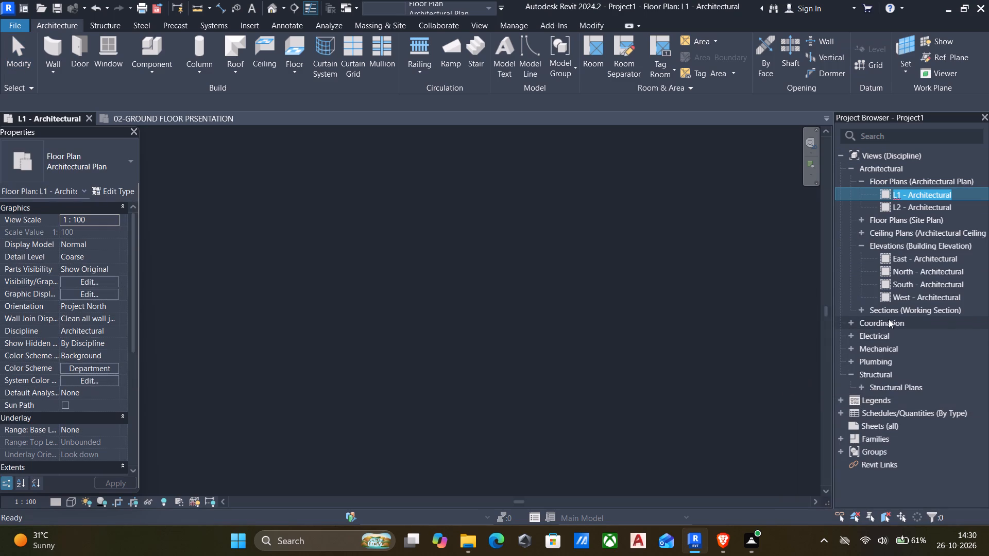
pyautogui.press('BackSpace')
pyautogui.write('01-')
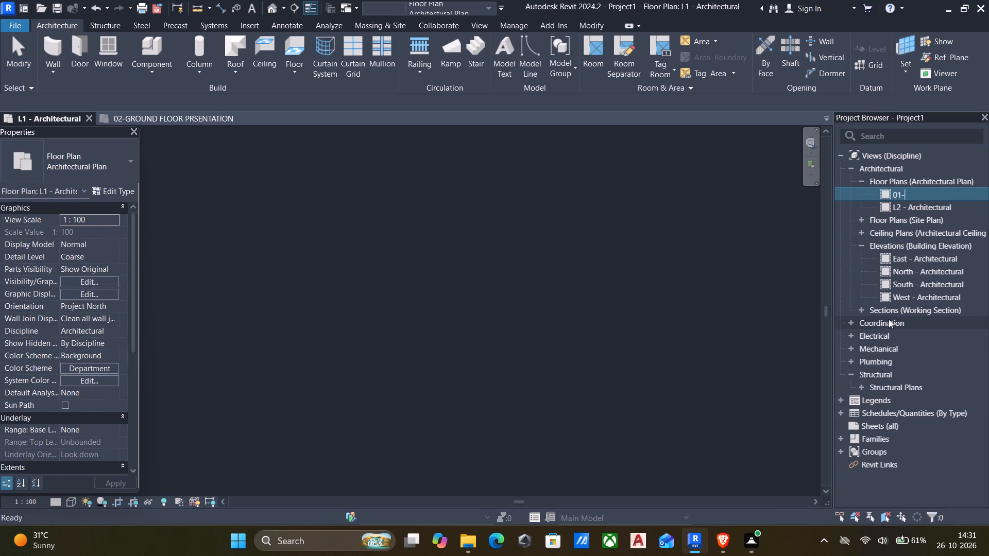
pyautogui.write('ng')
pyautogui.press('BackSpace')
pyautogui.press('BackSpace')
pyautogui.write('NGL')
pyautogui.click(695, 252)
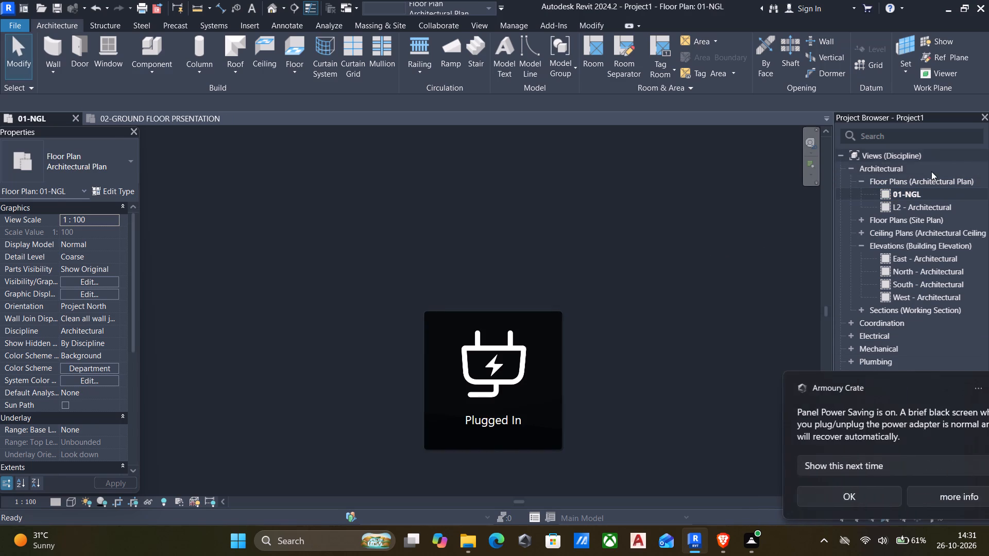
# Delete the L2 - Architectural floor plan from Project1's architectural views.
pyautogui.click(922, 205)
pyautogui.rightClick(922, 205)
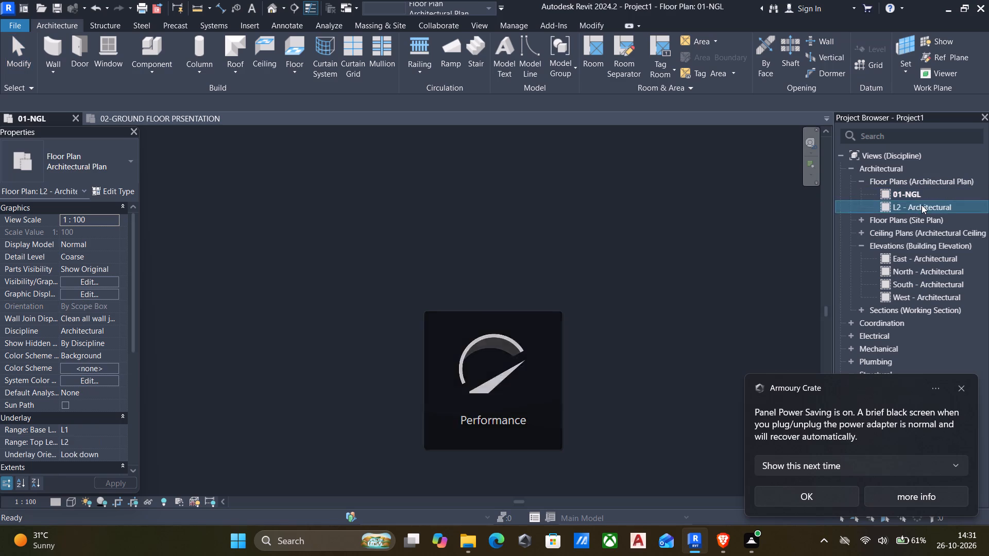
pyautogui.click(965, 386)
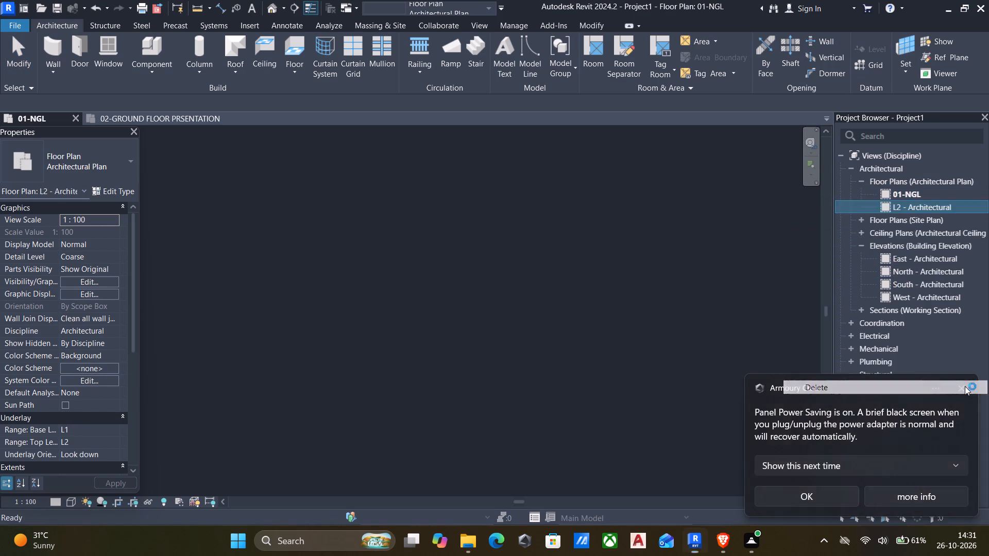
pyautogui.click(861, 176)
pyautogui.click(861, 179)
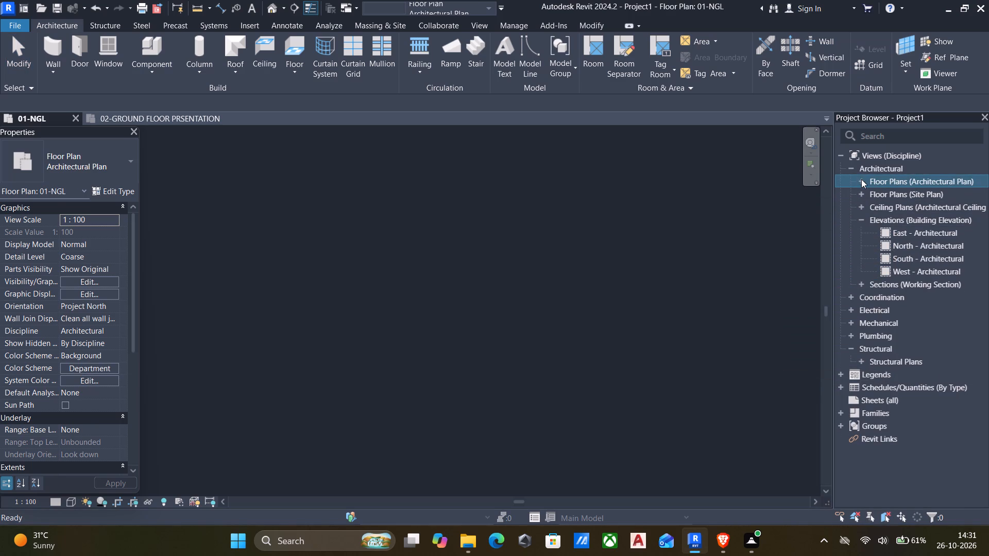
pyautogui.click(905, 196)
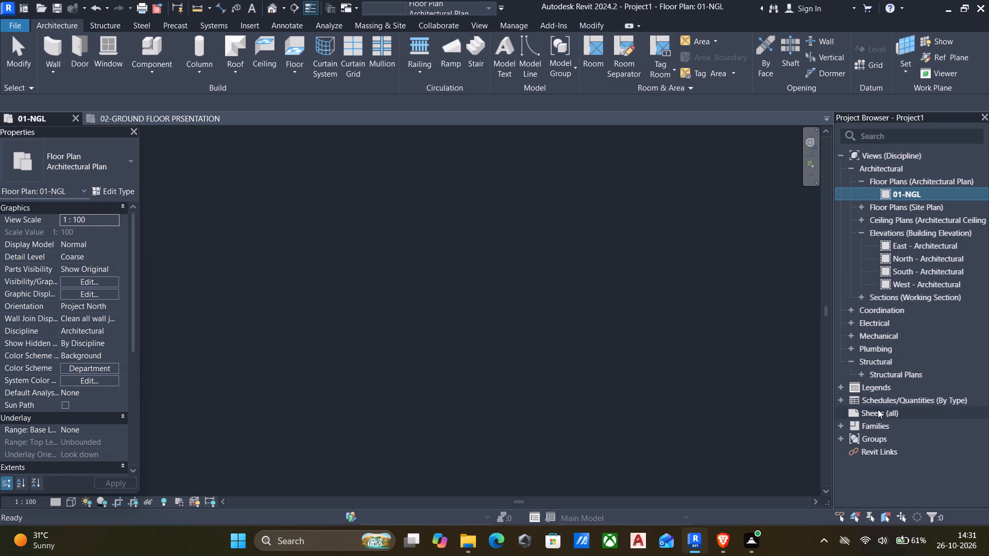
# Open Project1's East - Architectural elevation and delete level L2 together with its dependent views.
pyautogui.doubleClick(912, 248)
pyautogui.click(589, 365)
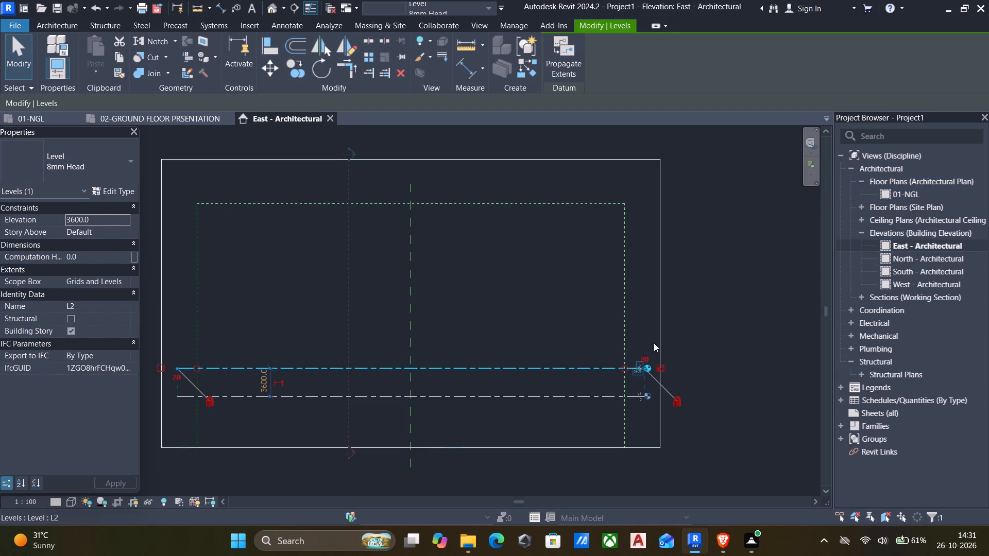
pyautogui.click(887, 189)
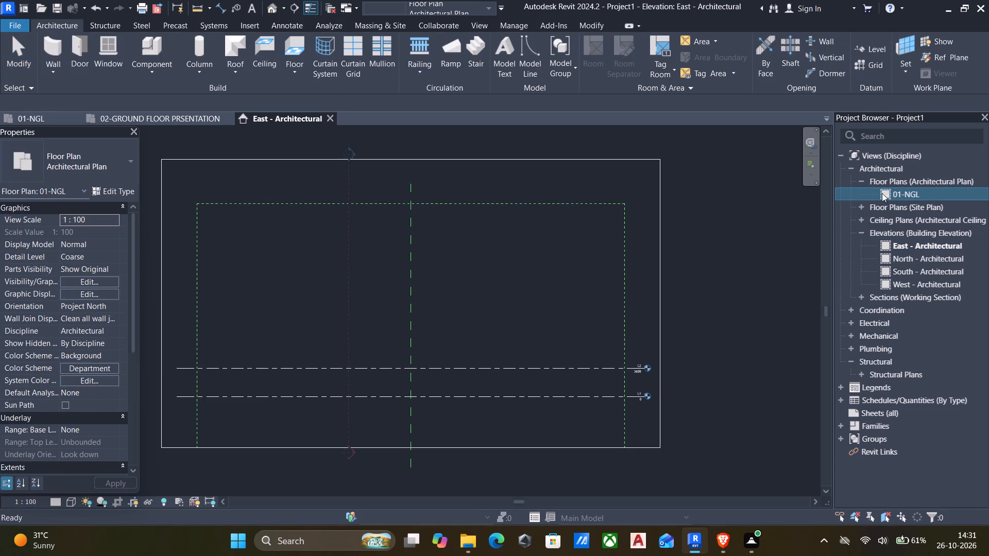
pyautogui.click(575, 367)
pyautogui.press('Delete')
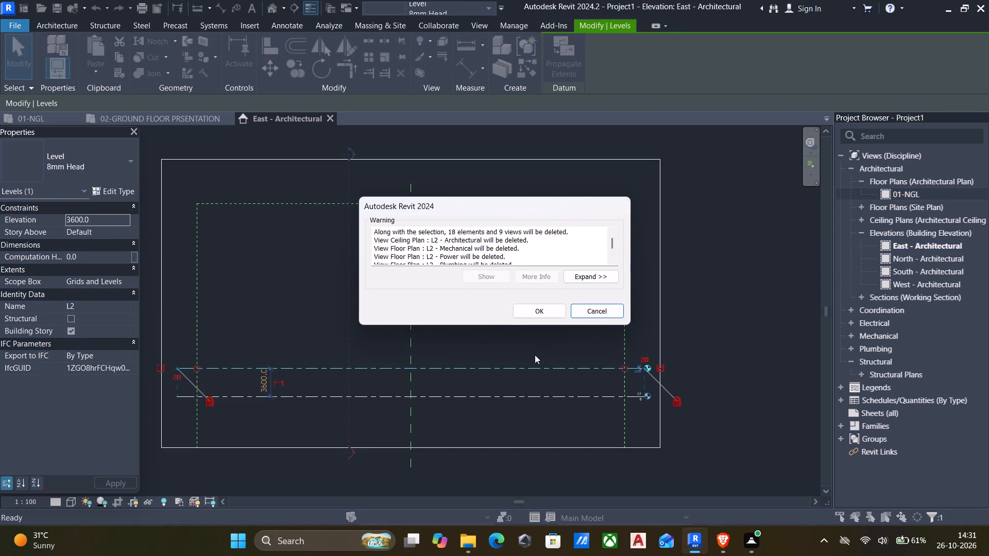
pyautogui.click(525, 308)
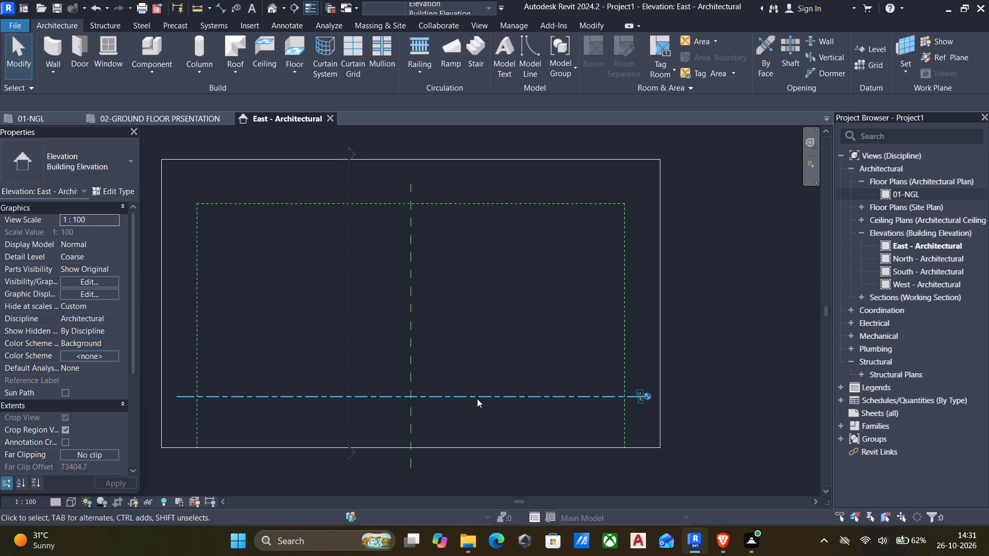
# Draw a new level above L1 at an offset of 600 mm, aligned with L1's ends.
pyautogui.click(477, 398)
pyautogui.press('c')
pyautogui.press('s')
pyautogui.moveTo(368, 378); pyautogui.dragTo(436, 336, button='middle')
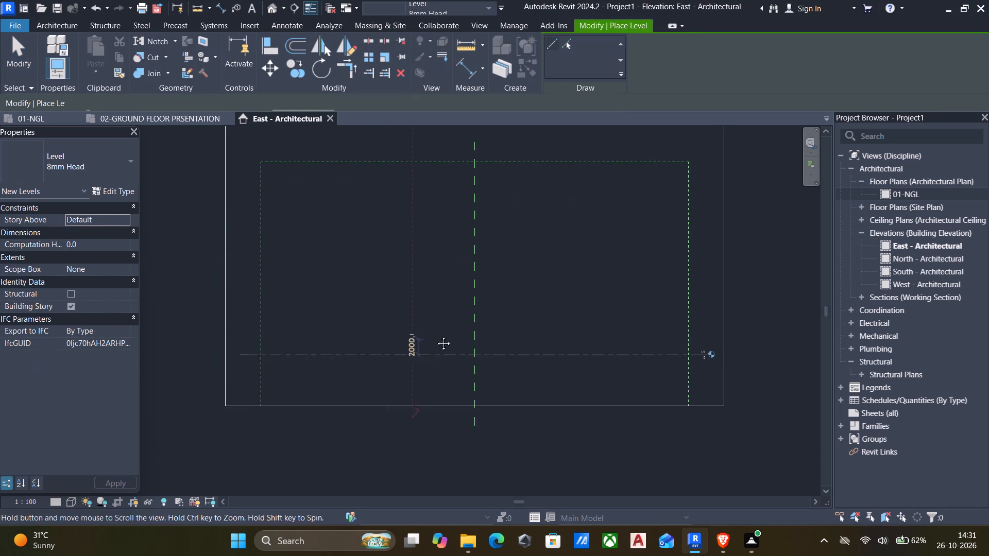
pyautogui.moveTo(436, 336); pyautogui.dragTo(437, 335, button='middle')
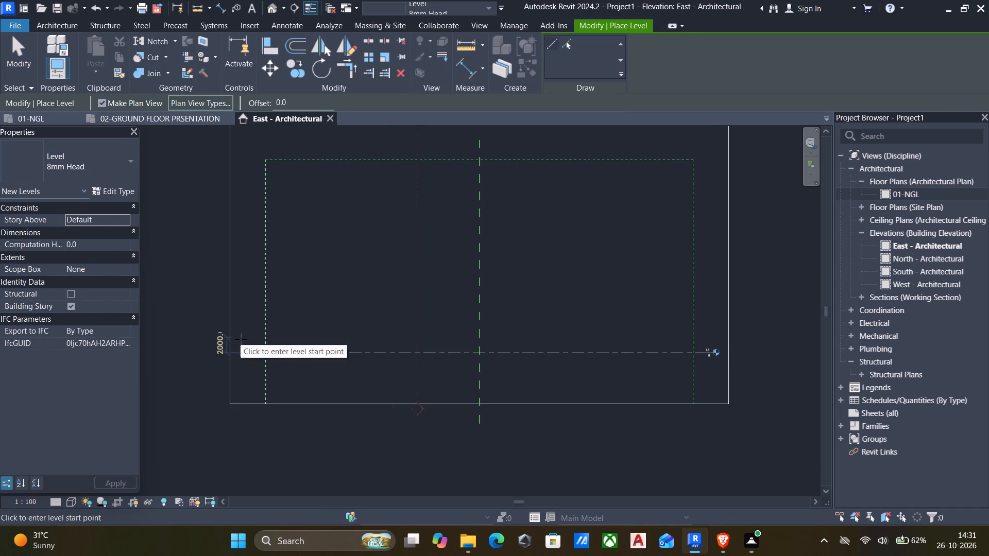
pyautogui.moveTo(303, 98); pyautogui.dragTo(160, 105)
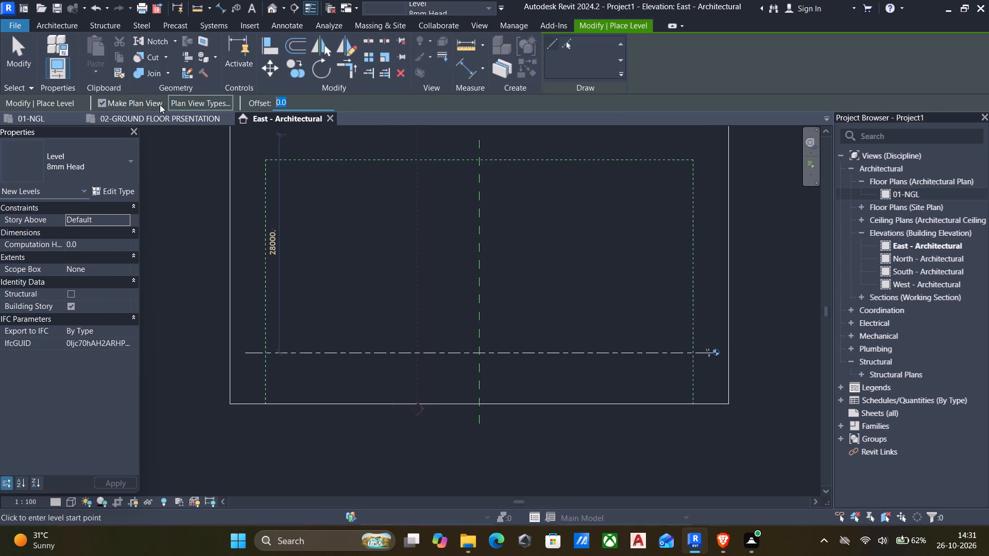
pyautogui.press('6')
pyautogui.press('0')
pyautogui.press('0')
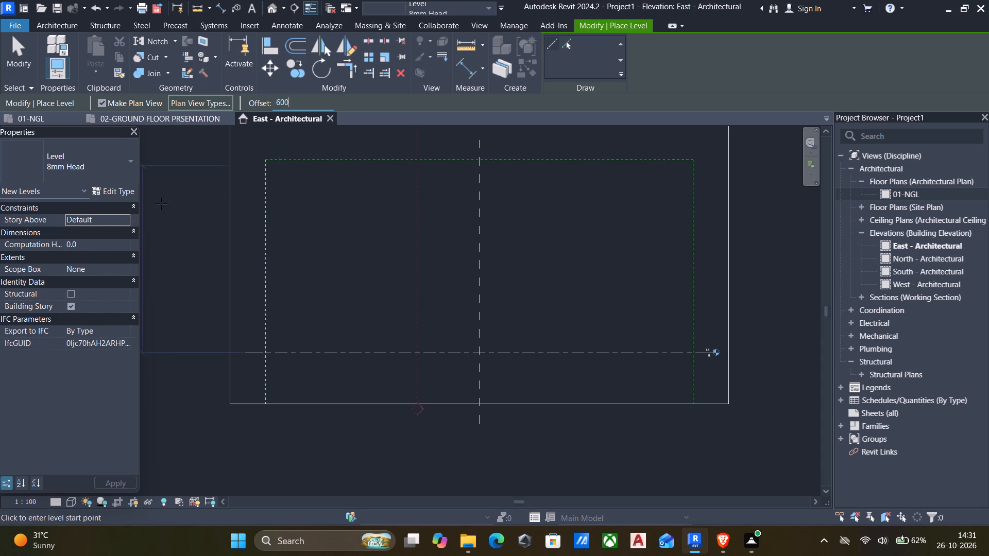
pyautogui.click(243, 352)
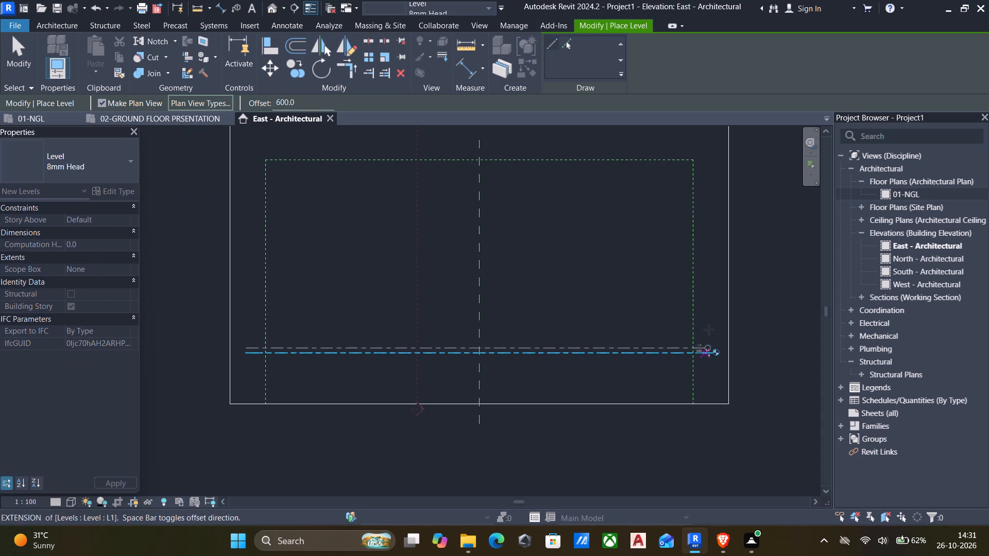
pyautogui.scroll(5, 718, 332)
pyautogui.click(708, 340)
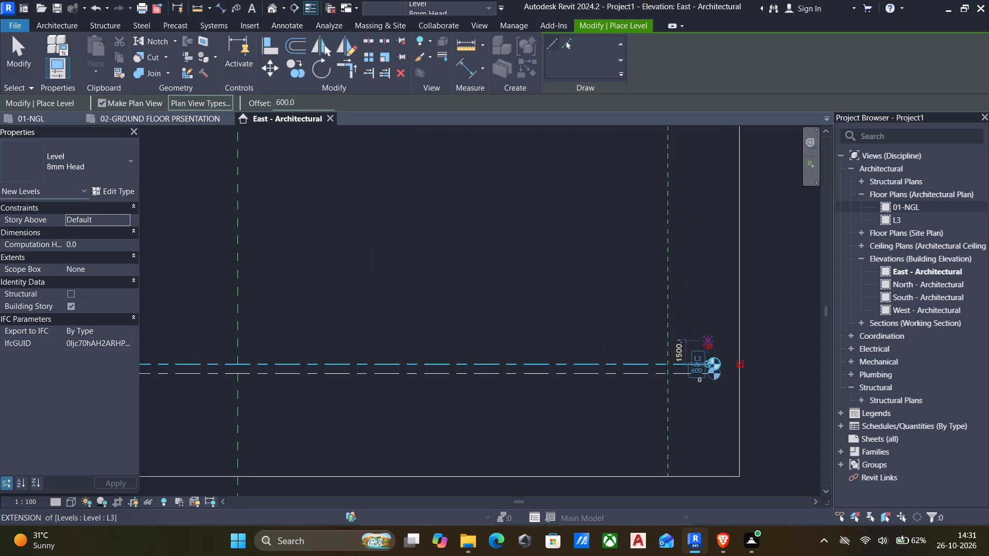
pyautogui.press('Escape')
pyautogui.press('Escape')
# Rename the new 600 mm level as 02-DPC.
pyautogui.scroll(9, 691, 377)
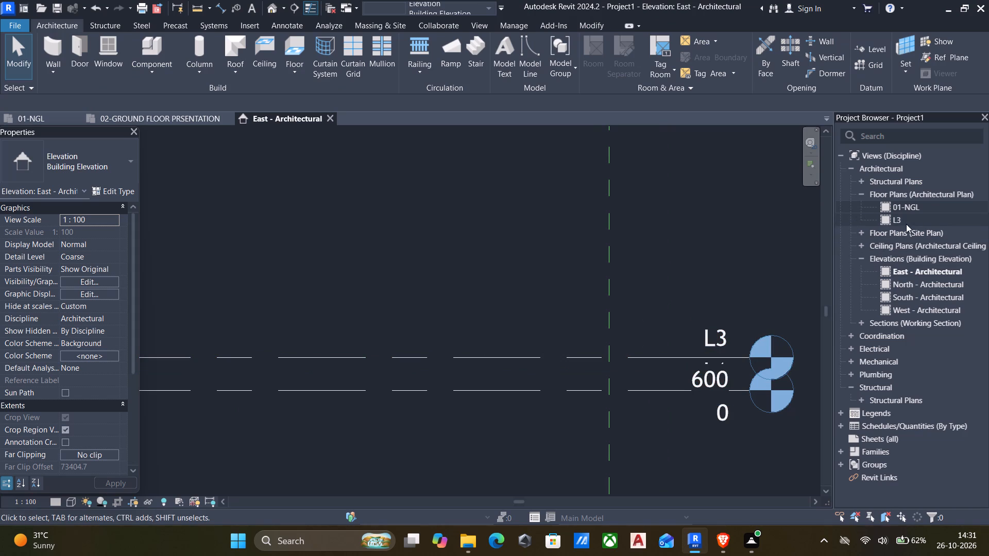
pyautogui.click(720, 336)
pyautogui.click(720, 328)
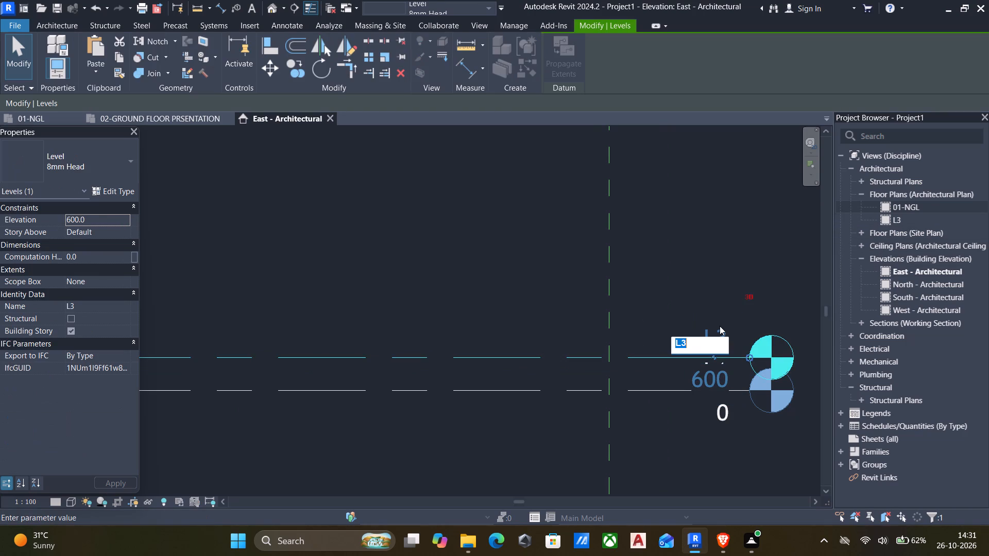
pyautogui.press('BackSpace')
pyautogui.write('02-')
pyautogui.write('DPC')
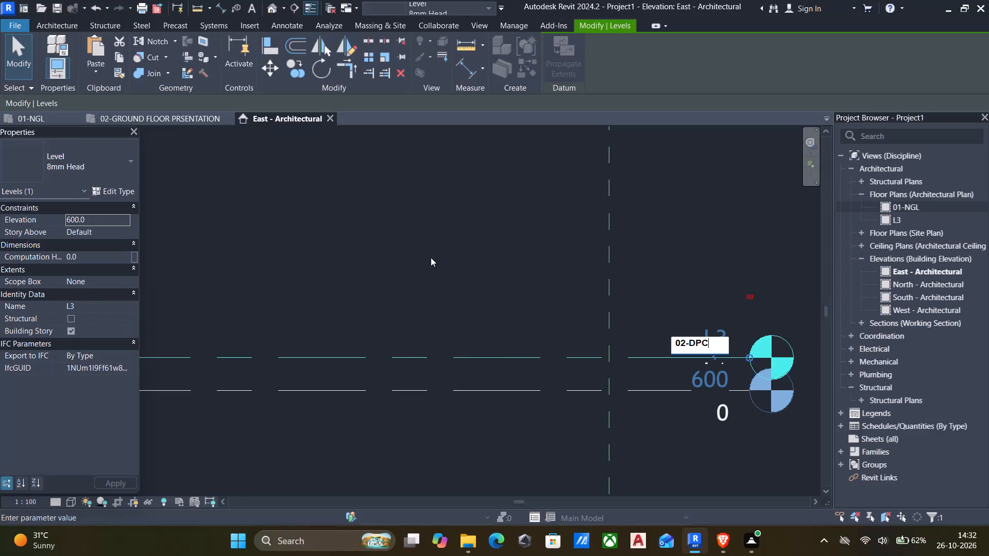
pyautogui.click(431, 257)
pyautogui.click(545, 267)
# Draw another level about 2000 mm above 02-DPC, aligned with the ends of the existing levels.
pyautogui.scroll(-4, 542, 267)
pyautogui.moveTo(581, 299); pyautogui.dragTo(551, 293, button='middle')
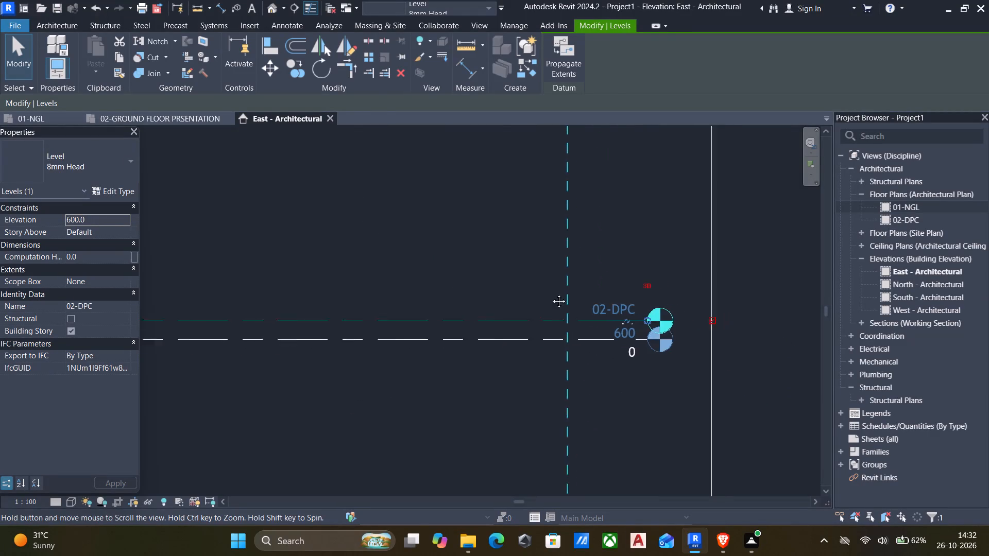
pyautogui.moveTo(551, 293); pyautogui.dragTo(425, 224, button='middle')
pyautogui.scroll(-2, 411, 234)
pyautogui.moveTo(381, 300); pyautogui.dragTo(581, 421, button='middle')
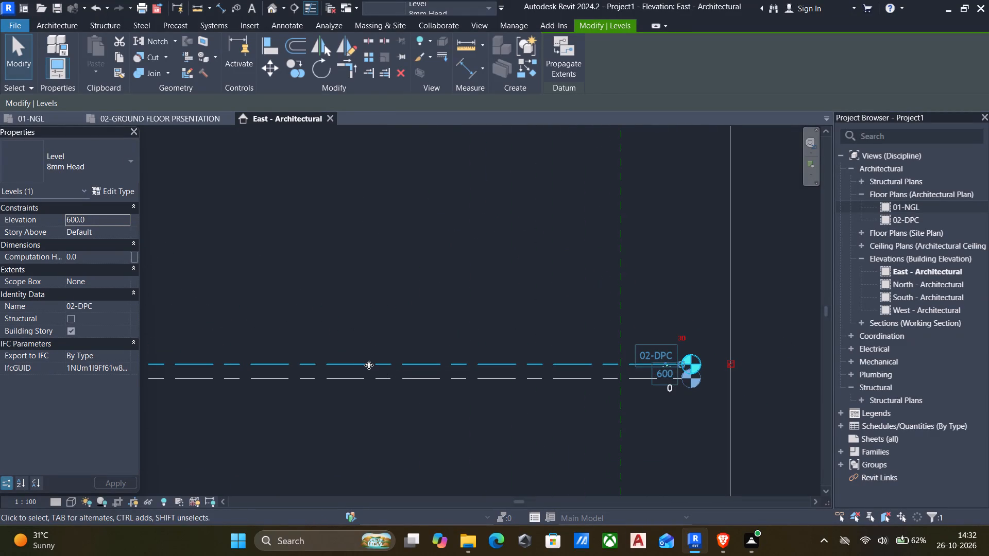
pyautogui.press('c')
pyautogui.press('s')
pyautogui.scroll(-6, 361, 349)
pyautogui.moveTo(384, 328); pyautogui.dragTo(648, 218, button='middle')
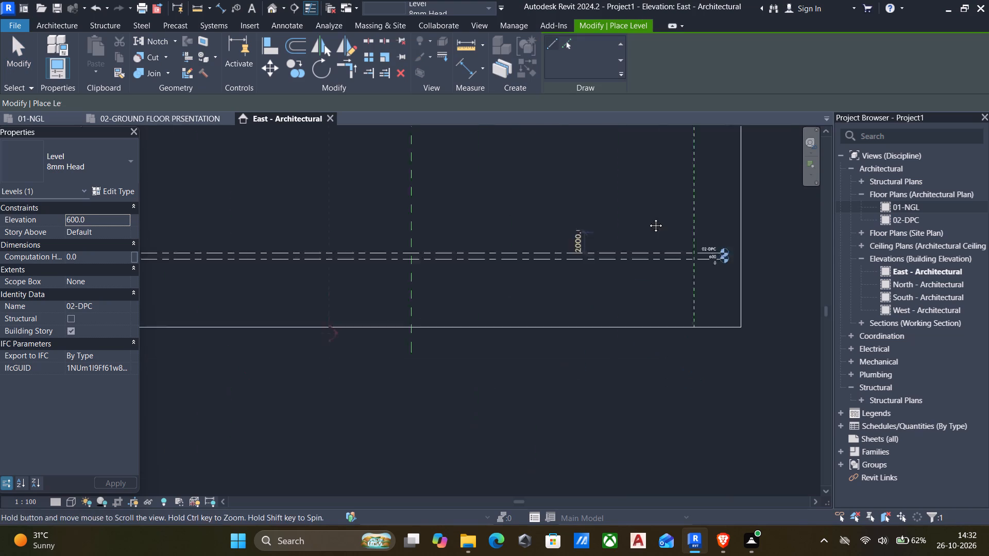
pyautogui.moveTo(648, 218); pyautogui.dragTo(651, 218, button='middle')
pyautogui.moveTo(482, 245); pyautogui.dragTo(520, 341, button='middle')
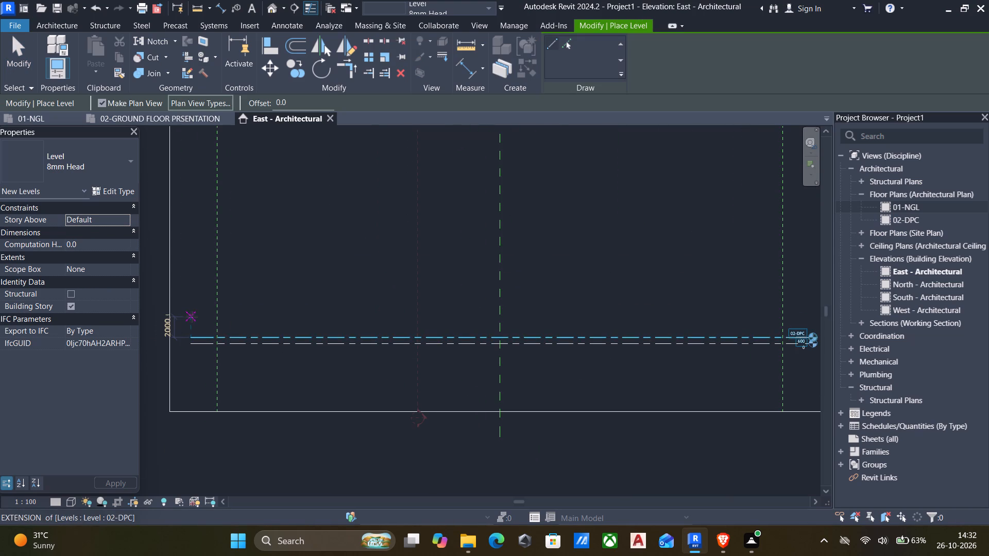
pyautogui.click(193, 316)
pyautogui.moveTo(417, 299); pyautogui.dragTo(286, 300, button='middle')
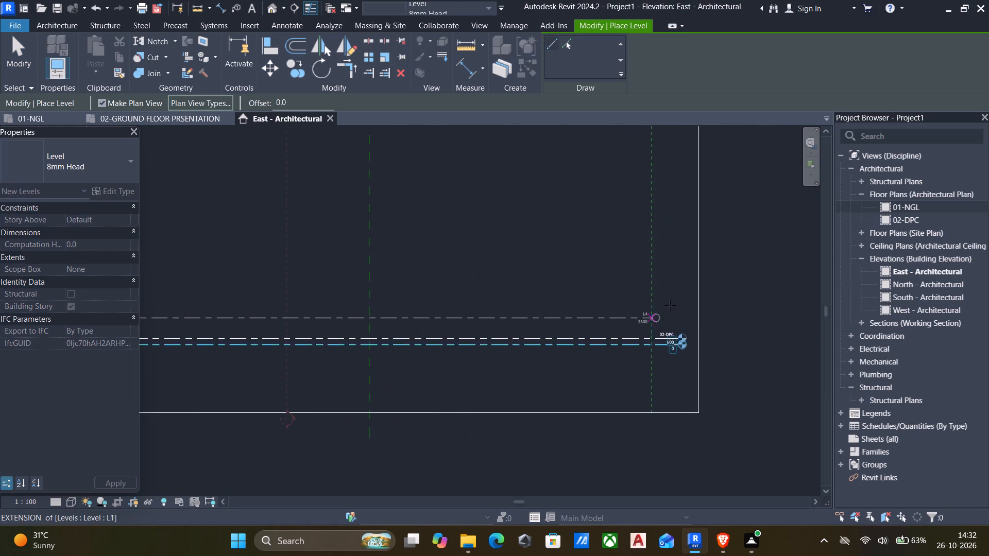
pyautogui.click(681, 307)
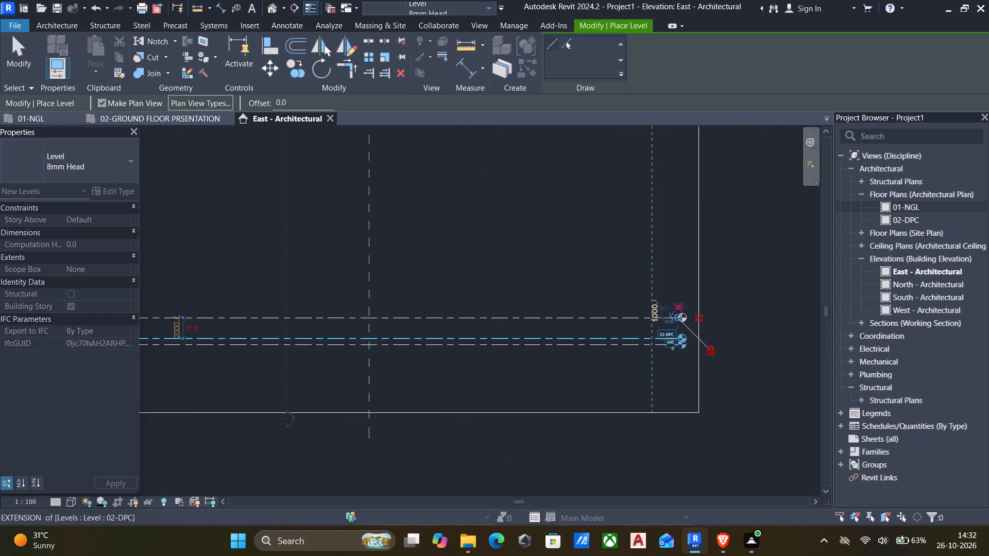
pyautogui.scroll(-6, 681, 307)
pyautogui.press('Escape')
pyautogui.press('Escape')
# Hide the two vertical lines and the dotted rectangle around the levels, by element, in the East elevation.
pyautogui.moveTo(620, 257); pyautogui.dragTo(470, 208)
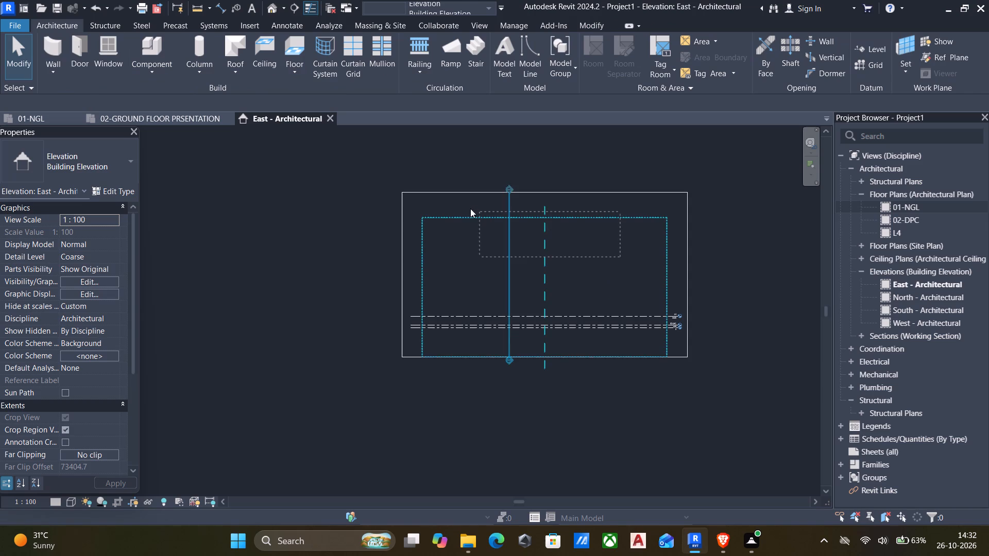
pyautogui.moveTo(470, 208); pyautogui.dragTo(464, 207)
pyautogui.rightClick(349, 182)
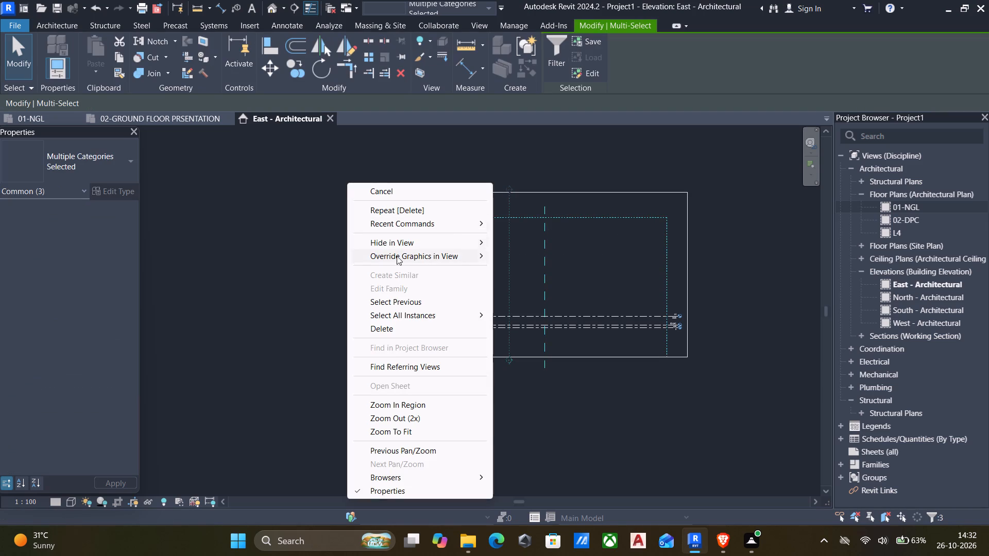
pyautogui.click(397, 241)
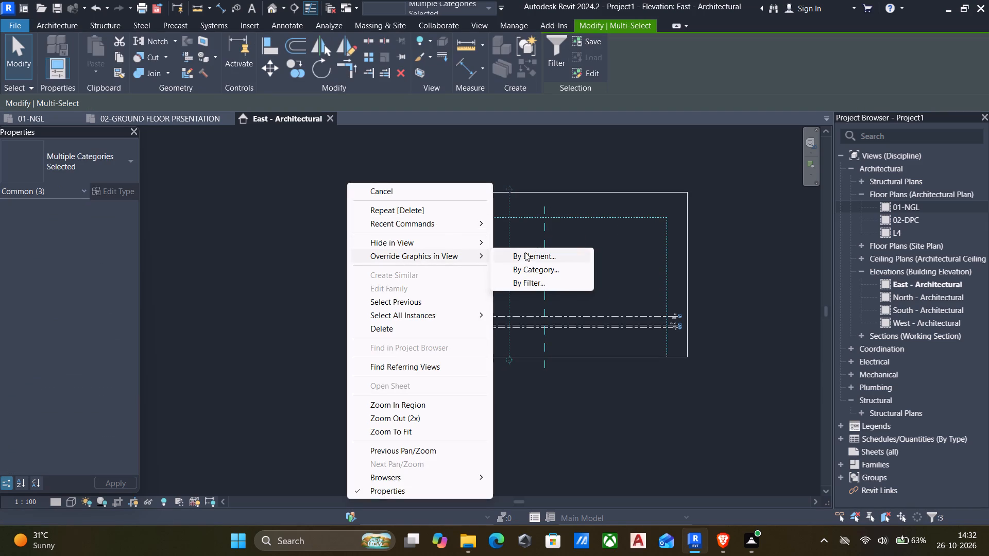
pyautogui.click(444, 240)
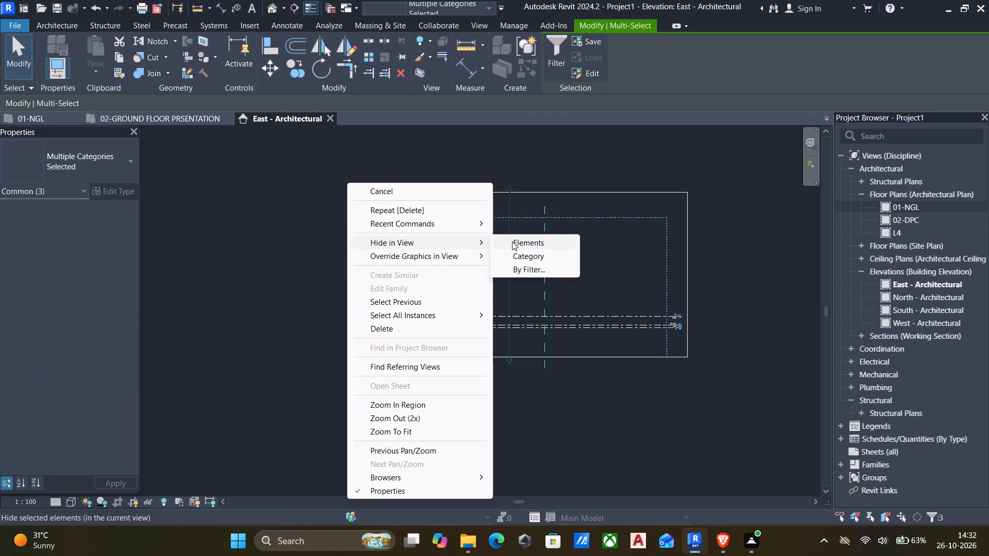
pyautogui.click(512, 241)
# Create a level similar to L4, drawn about 3000 mm above it with its head aligned to the existing level heads.
pyautogui.moveTo(566, 254); pyautogui.dragTo(543, 267, button='middle')
pyautogui.scroll(4, 501, 332)
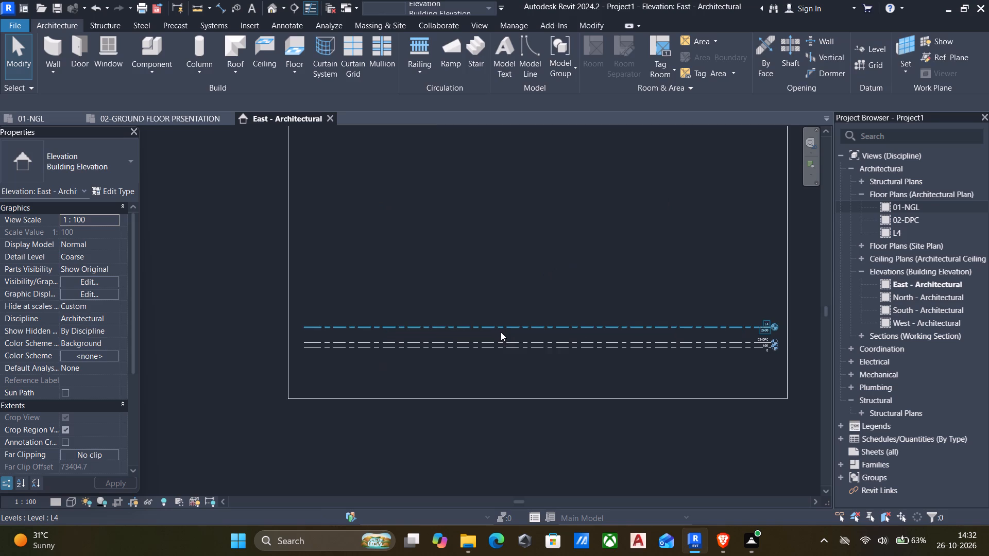
pyautogui.click(501, 332)
pyautogui.write('CS')
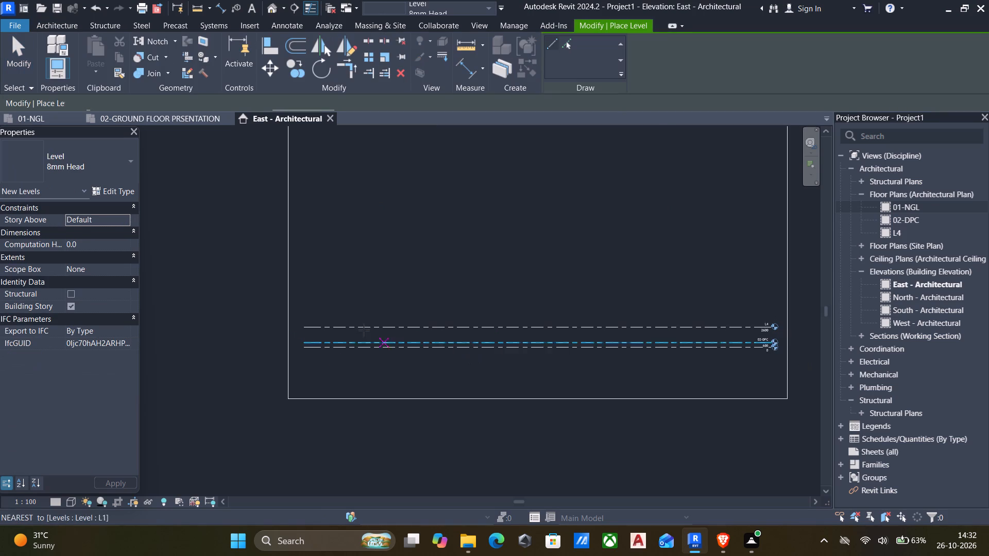
pyautogui.click(311, 301)
pyautogui.click(769, 303)
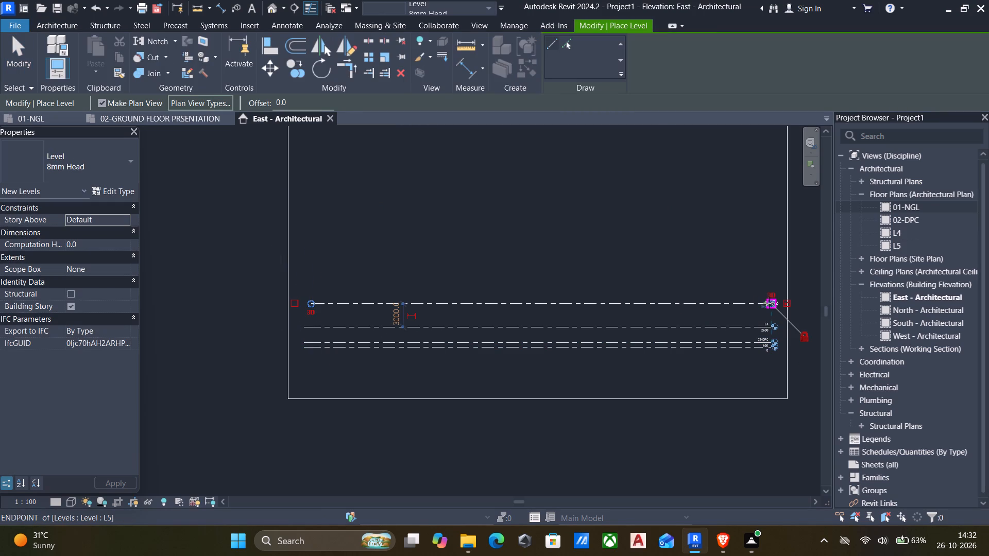
pyautogui.press('Escape')
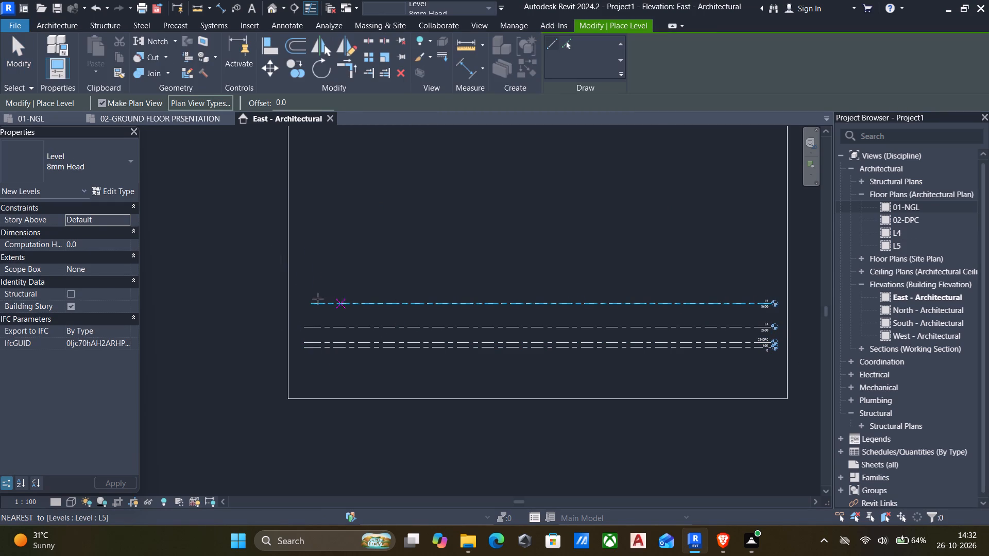
# Draw another level about 3000 mm above L5, aligned with L5's ends.
pyautogui.moveTo(314, 277); pyautogui.dragTo(320, 277)
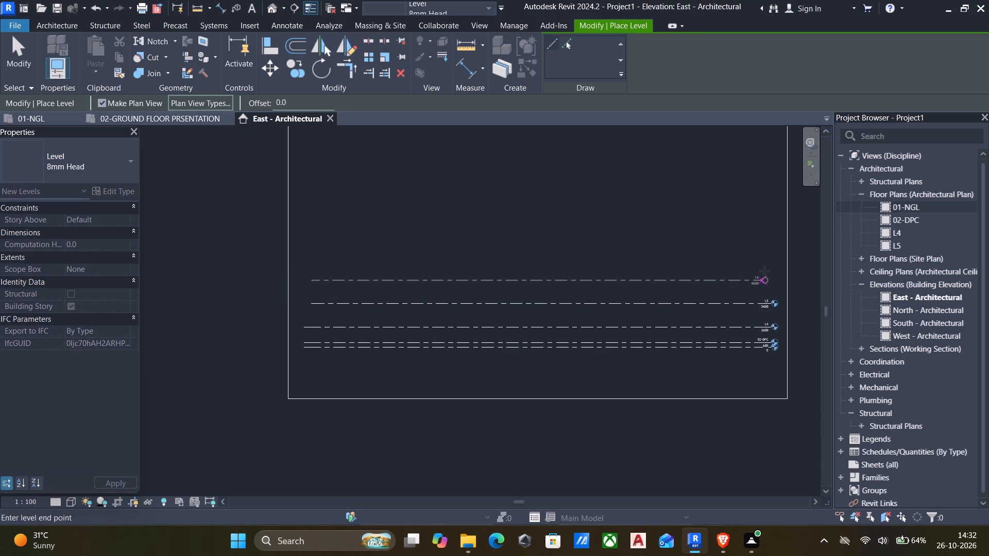
pyautogui.click(769, 273)
pyautogui.press('Escape')
# Draw a top level about 5000 mm above L6, aligned with L6's ends, and finish placing levels.
pyautogui.click(311, 241)
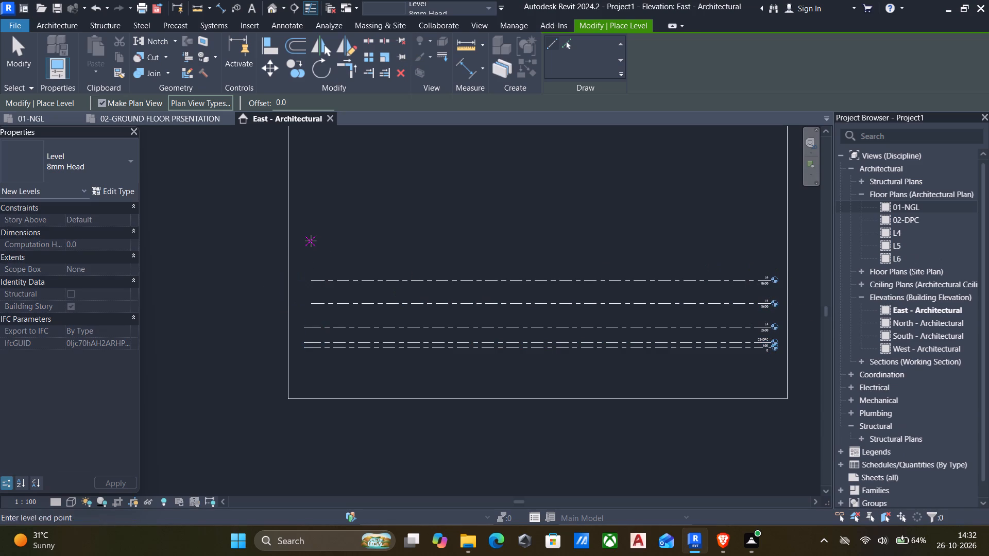
pyautogui.click(770, 251)
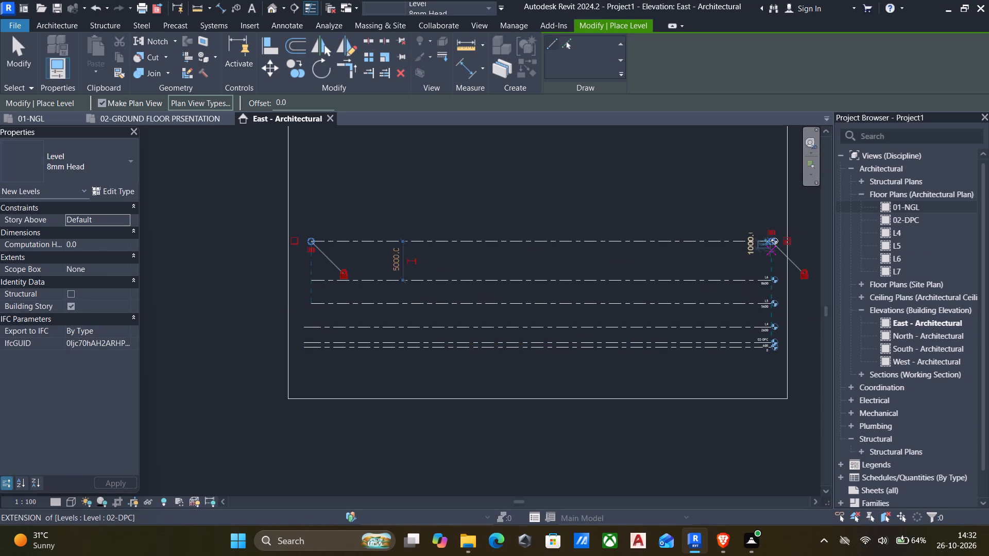
pyautogui.press('Escape')
pyautogui.moveTo(643, 310); pyautogui.dragTo(483, 246, button='middle')
pyautogui.press('Escape')
# Examine the names, elevations and spacing of the levels in the East elevation, from the base level up to L6.
pyautogui.moveTo(553, 325); pyautogui.dragTo(697, 410, button='middle')
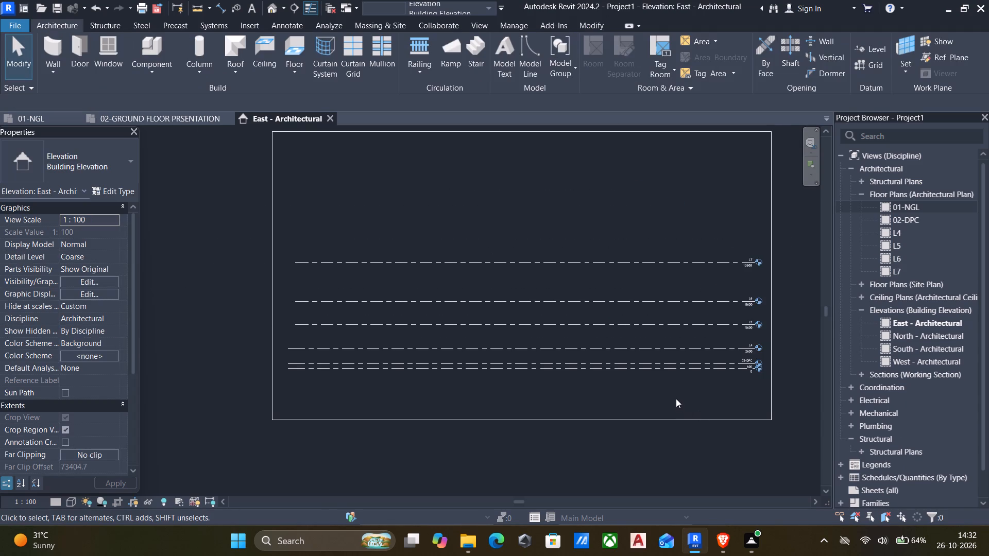
pyautogui.scroll(6, 676, 397)
pyautogui.moveTo(676, 397); pyautogui.dragTo(461, 396, button='middle')
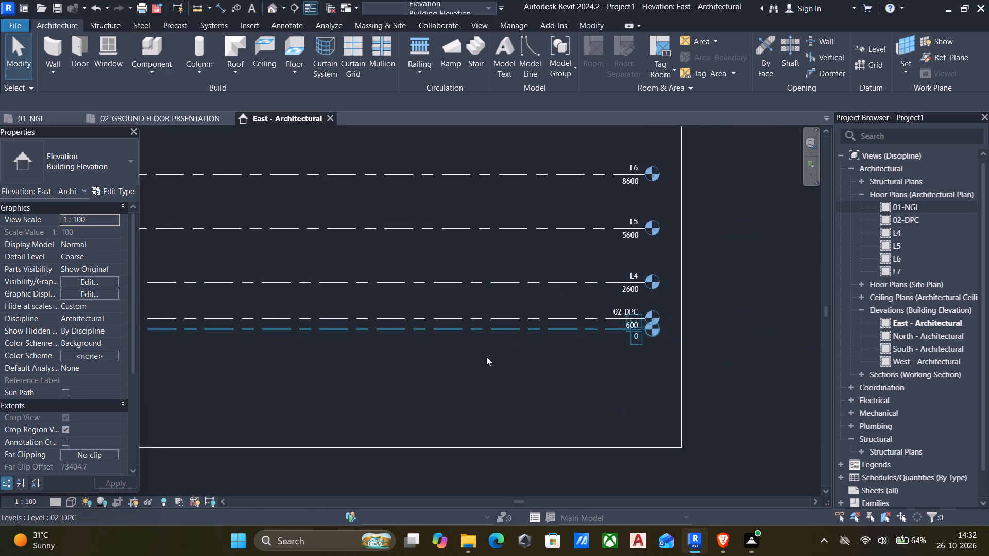
pyautogui.moveTo(486, 357); pyautogui.dragTo(639, 363, button='middle')
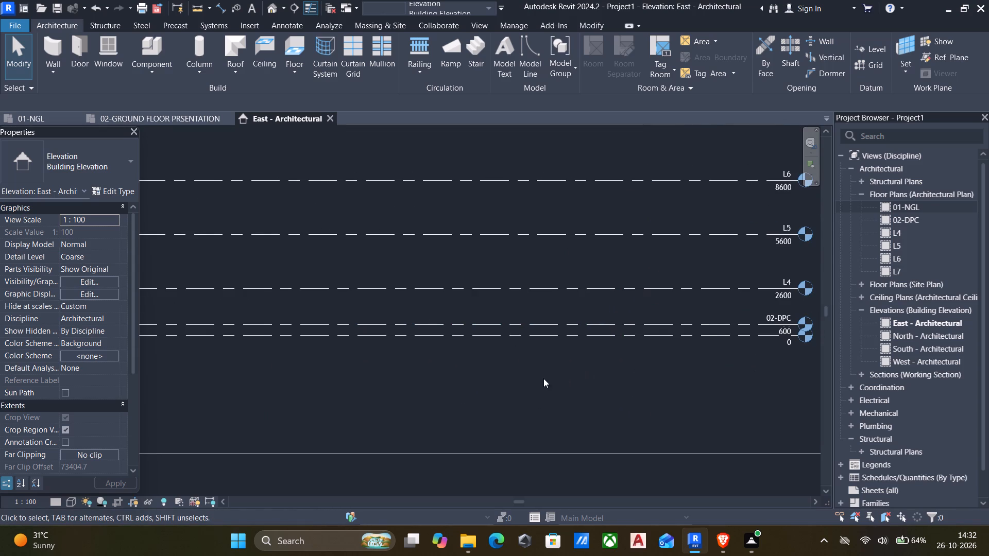
pyautogui.moveTo(542, 379); pyautogui.dragTo(689, 376, button='middle')
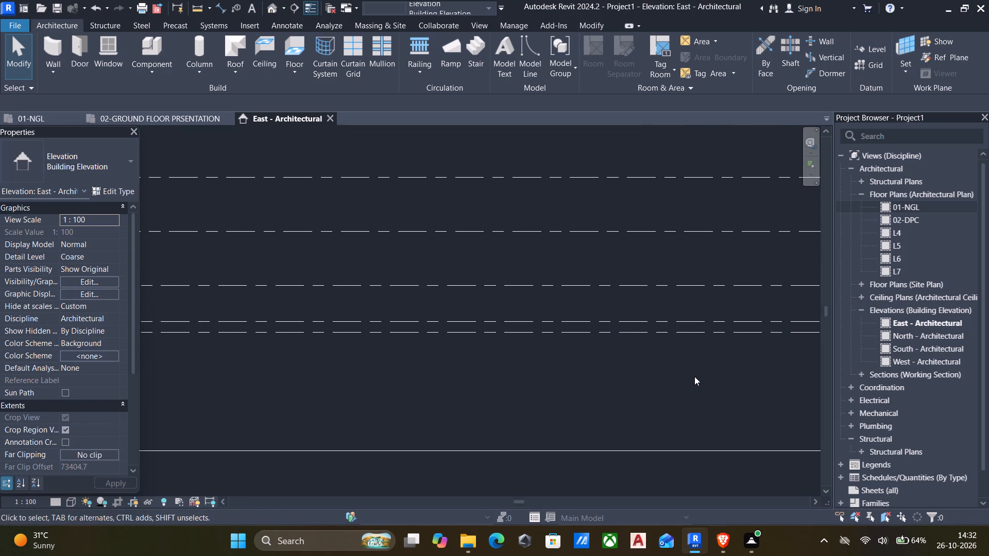
pyautogui.moveTo(654, 376); pyautogui.dragTo(275, 392, button='middle')
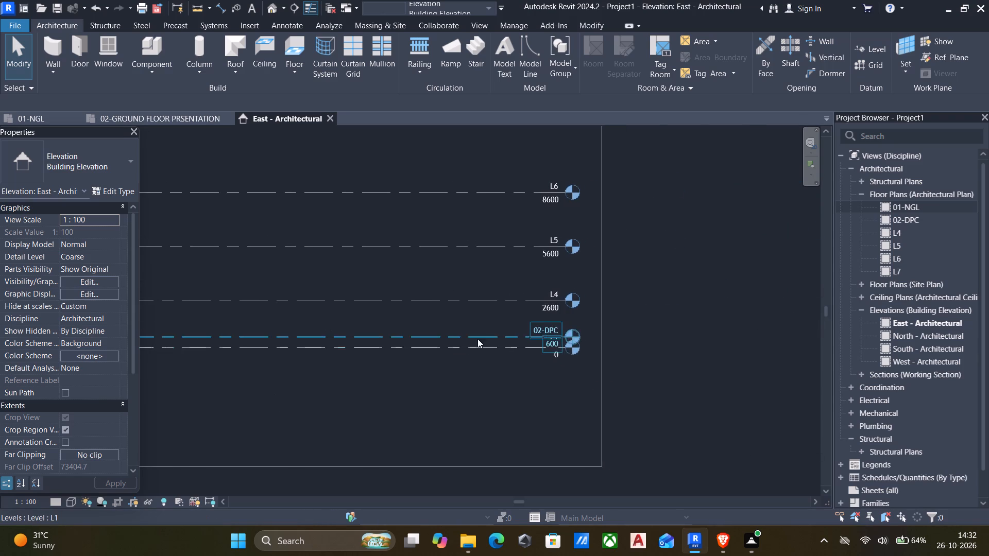
pyautogui.scroll(6, 541, 340)
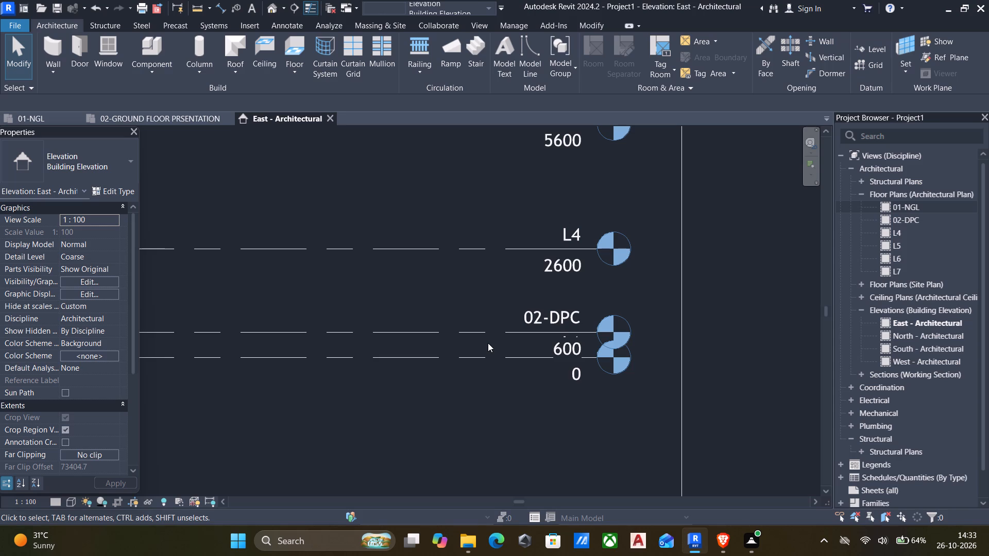
pyautogui.moveTo(448, 329); pyautogui.dragTo(740, 345, button='middle')
pyautogui.scroll(-4, 741, 345)
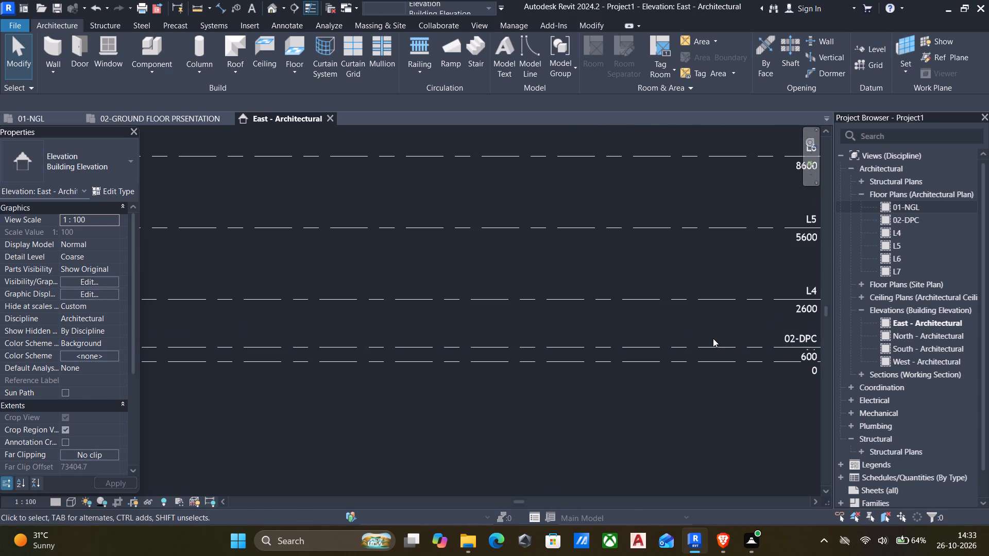
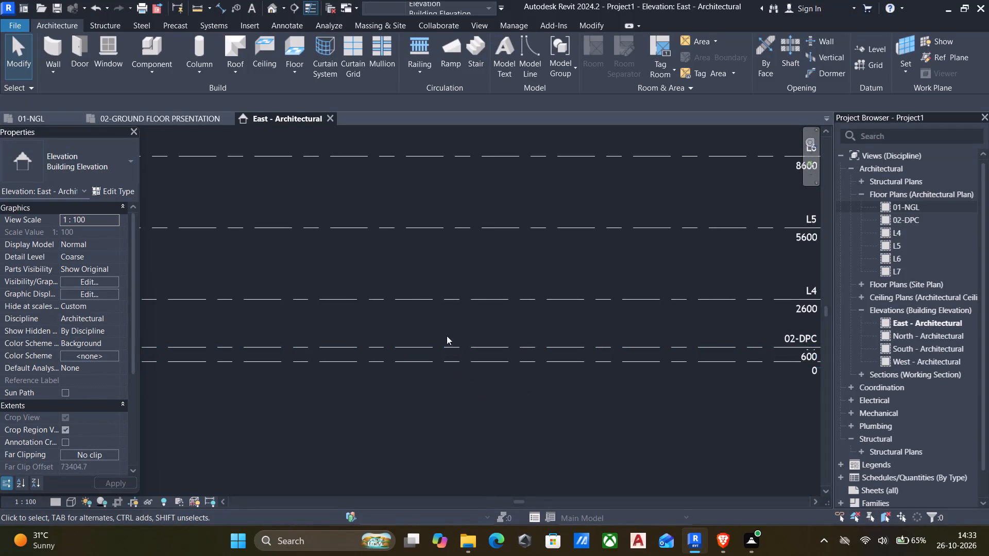
# Set level L4 3150 mm above 02-DPC in the East elevation.
pyautogui.click(424, 298)
pyautogui.scroll(-2, 390, 325)
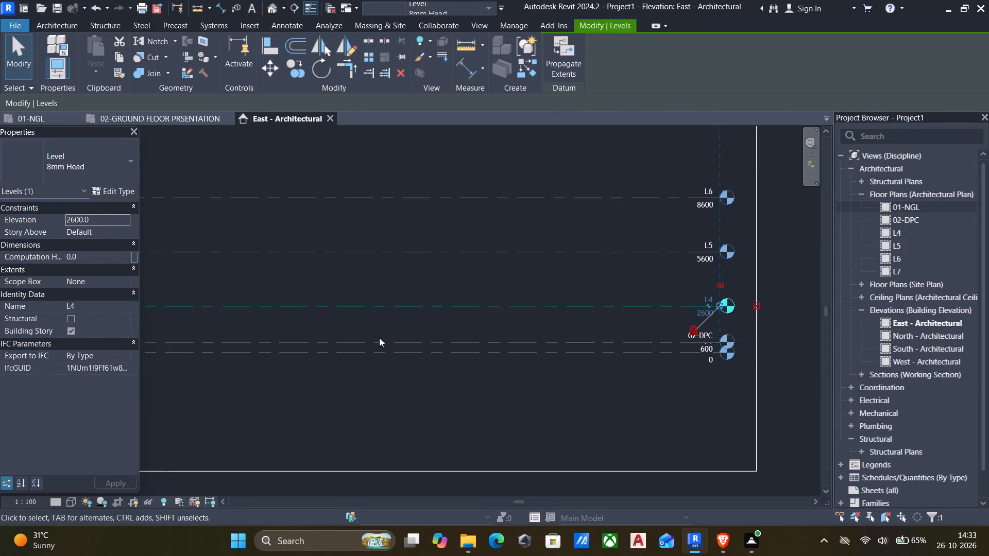
pyautogui.scroll(-1, 339, 385)
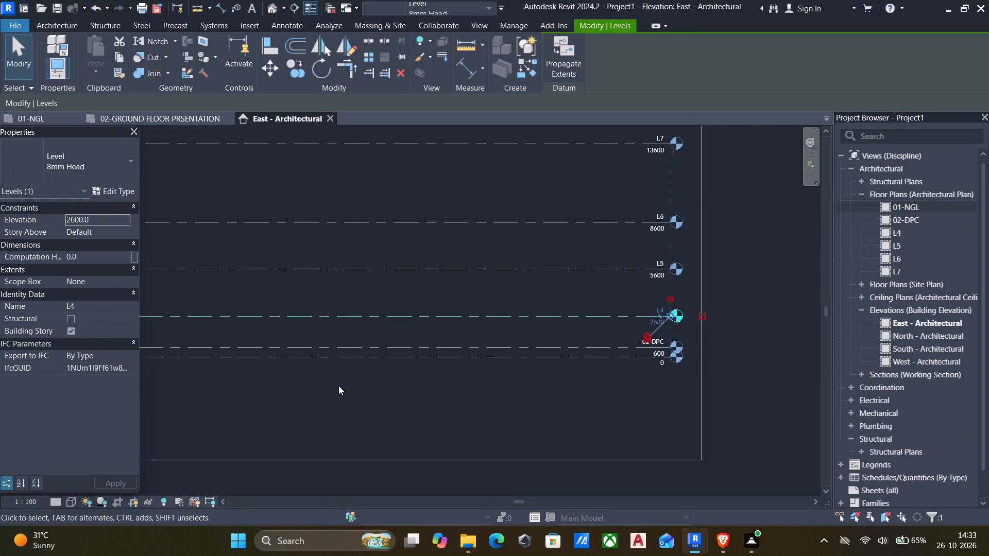
pyautogui.scroll(-2, 338, 386)
pyautogui.moveTo(338, 387); pyautogui.dragTo(761, 396, button='middle')
pyautogui.click(433, 358)
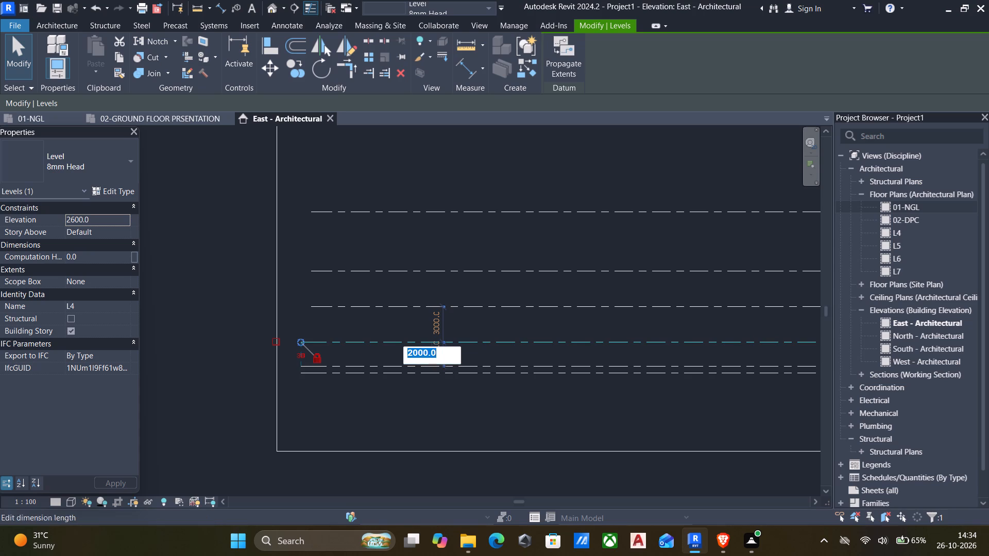
pyautogui.write('3150')
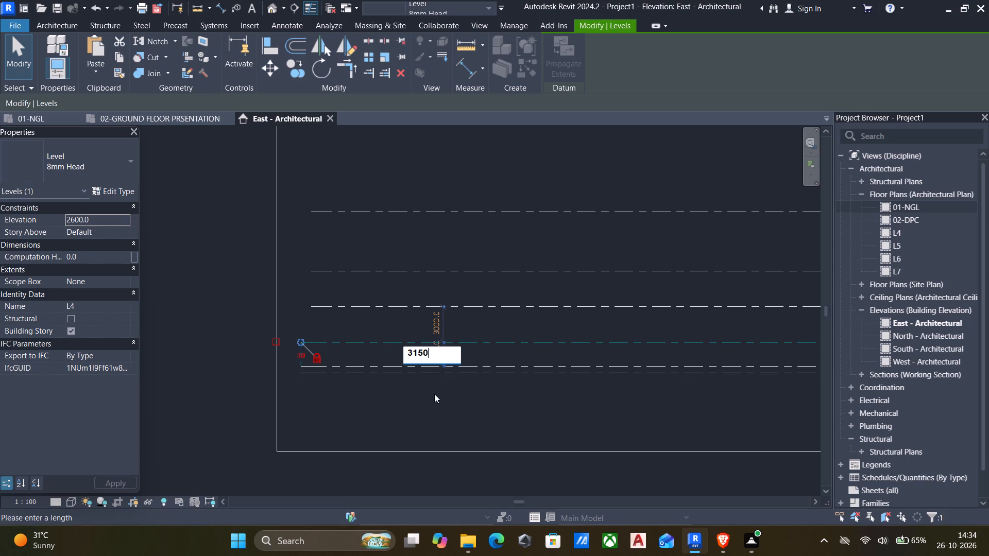
pyautogui.press('Return')
# Rename level L4 as 04-FIRST FLOOR and rename its corresponding views to match.
pyautogui.moveTo(424, 408); pyautogui.dragTo(230, 391, button='middle')
pyautogui.scroll(-4, 304, 405)
pyautogui.scroll(9, 634, 348)
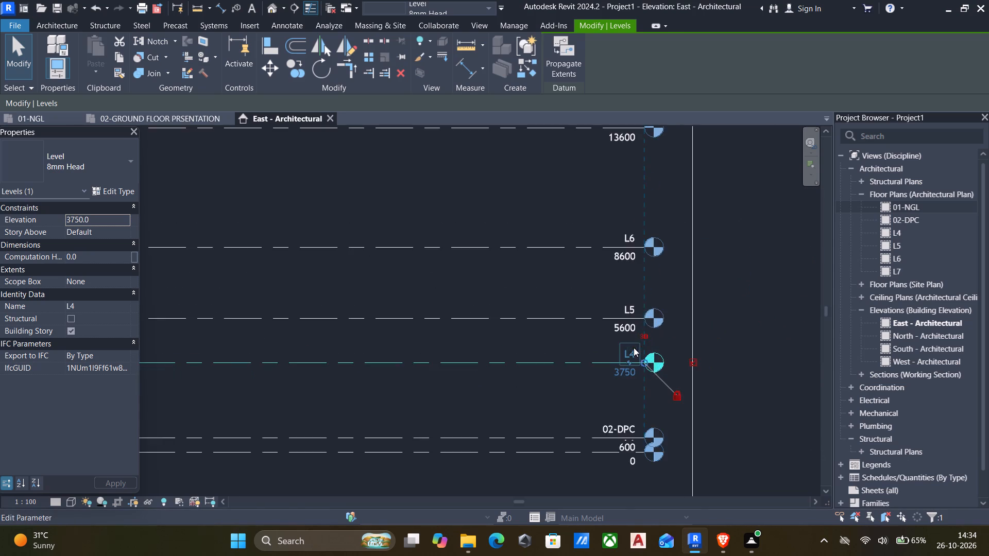
pyautogui.scroll(5, 621, 337)
pyautogui.click(639, 374)
pyautogui.press('BackSpace')
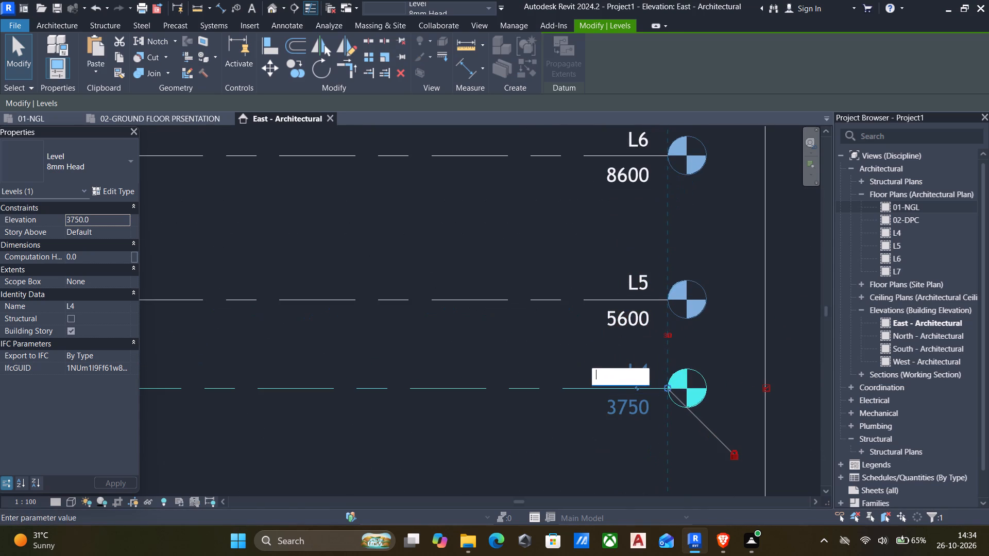
pyautogui.press('0')
pyautogui.write('4-')
pyautogui.write('FIRST')
pyautogui.press('space')
pyautogui.write('FLOOR')
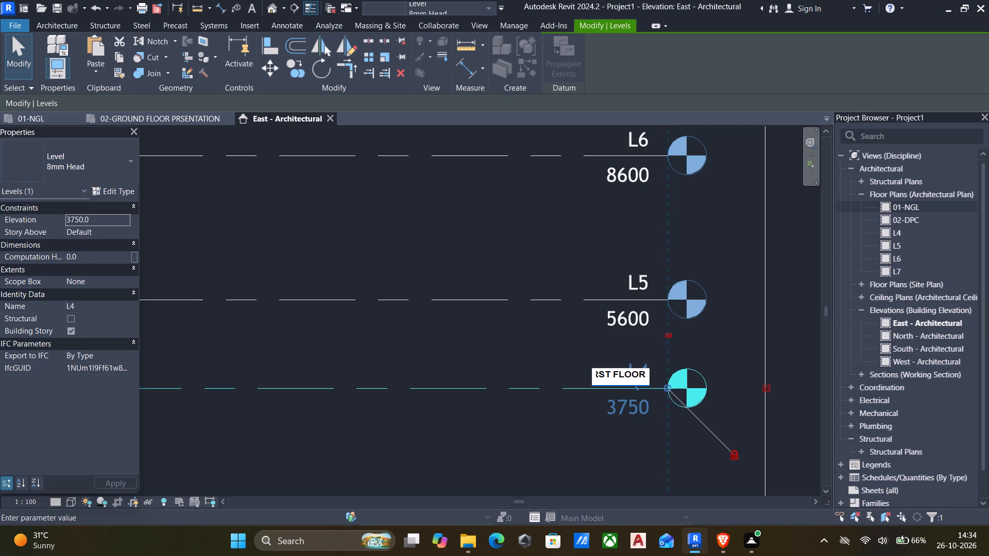
pyautogui.click(485, 363)
pyautogui.click(555, 270)
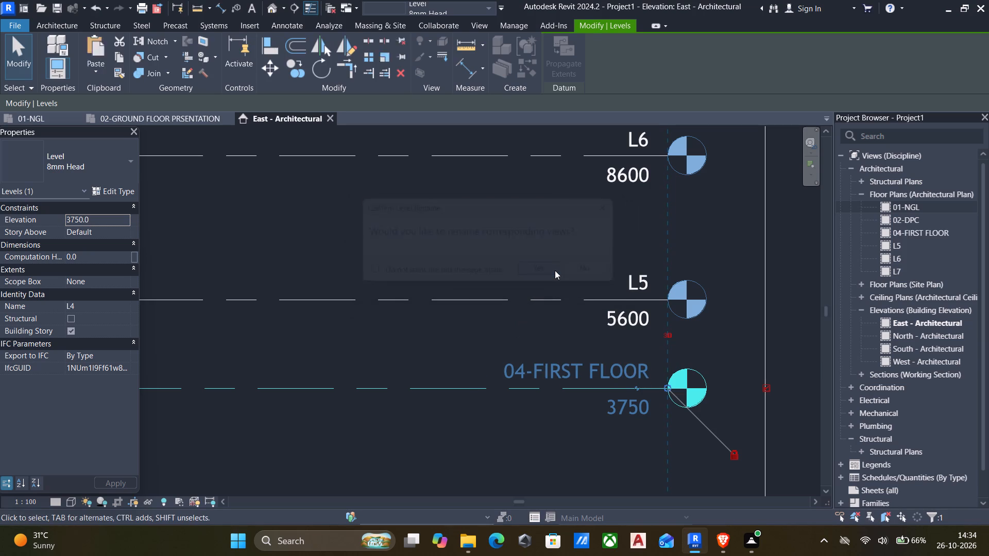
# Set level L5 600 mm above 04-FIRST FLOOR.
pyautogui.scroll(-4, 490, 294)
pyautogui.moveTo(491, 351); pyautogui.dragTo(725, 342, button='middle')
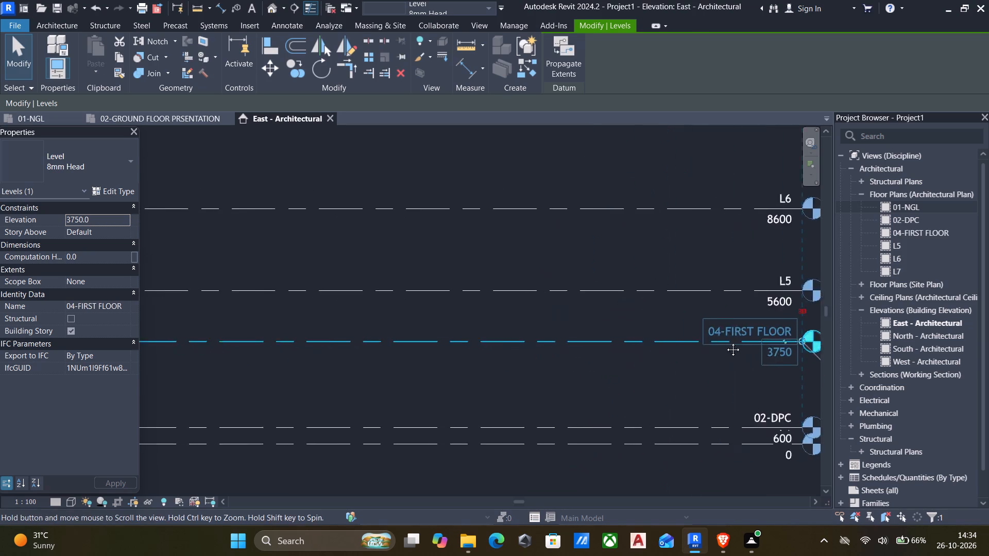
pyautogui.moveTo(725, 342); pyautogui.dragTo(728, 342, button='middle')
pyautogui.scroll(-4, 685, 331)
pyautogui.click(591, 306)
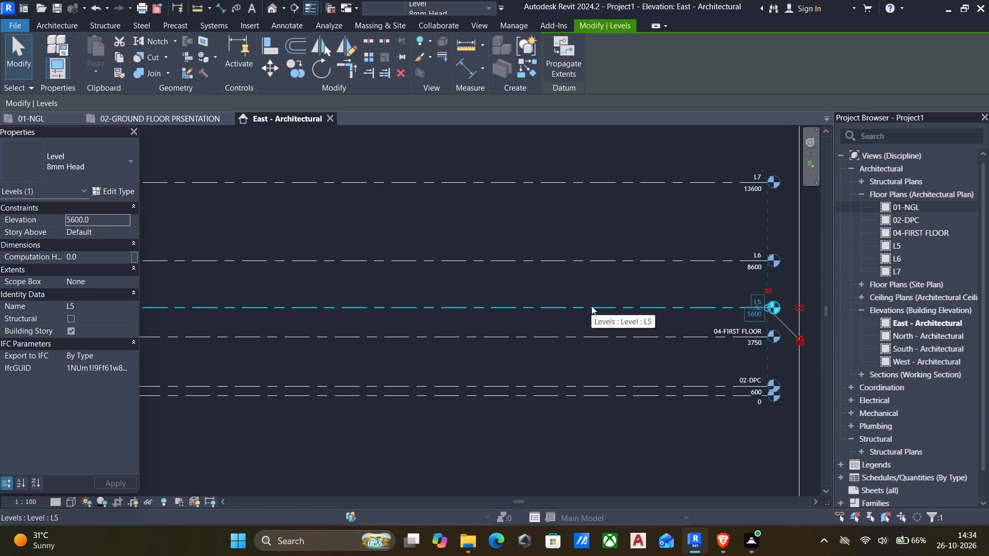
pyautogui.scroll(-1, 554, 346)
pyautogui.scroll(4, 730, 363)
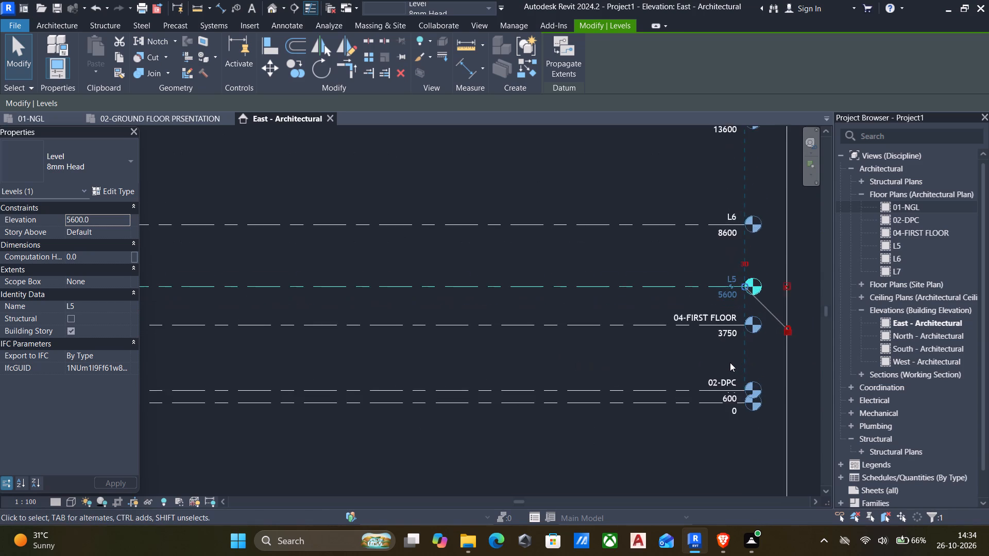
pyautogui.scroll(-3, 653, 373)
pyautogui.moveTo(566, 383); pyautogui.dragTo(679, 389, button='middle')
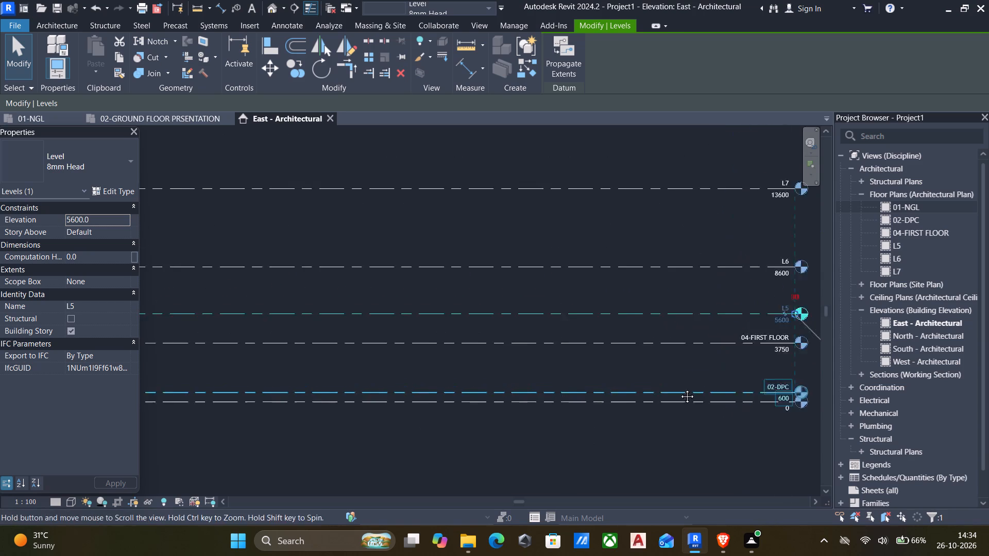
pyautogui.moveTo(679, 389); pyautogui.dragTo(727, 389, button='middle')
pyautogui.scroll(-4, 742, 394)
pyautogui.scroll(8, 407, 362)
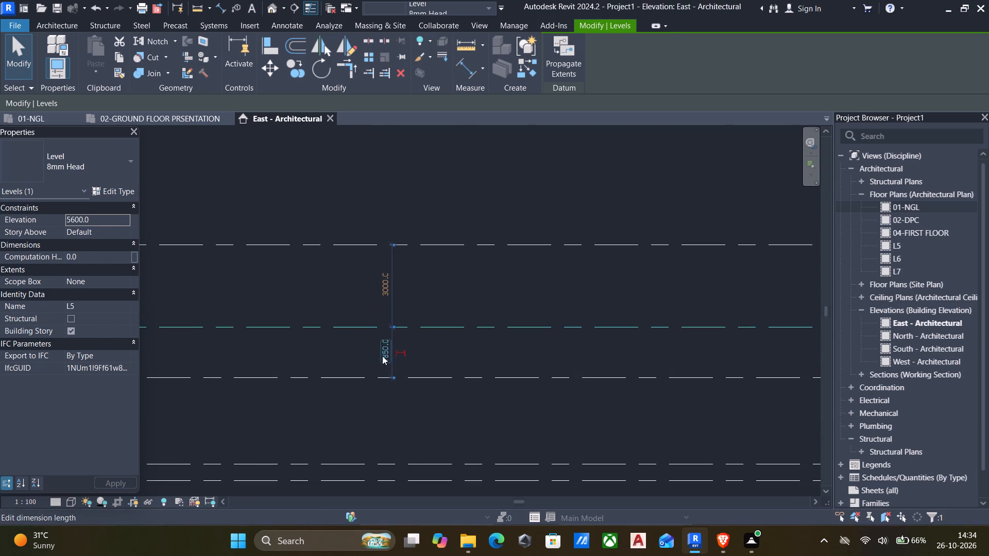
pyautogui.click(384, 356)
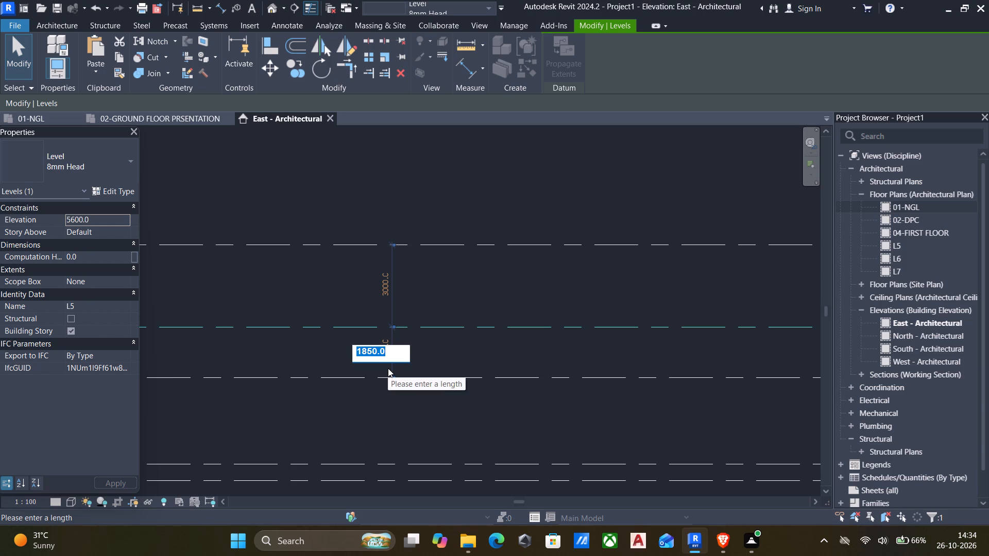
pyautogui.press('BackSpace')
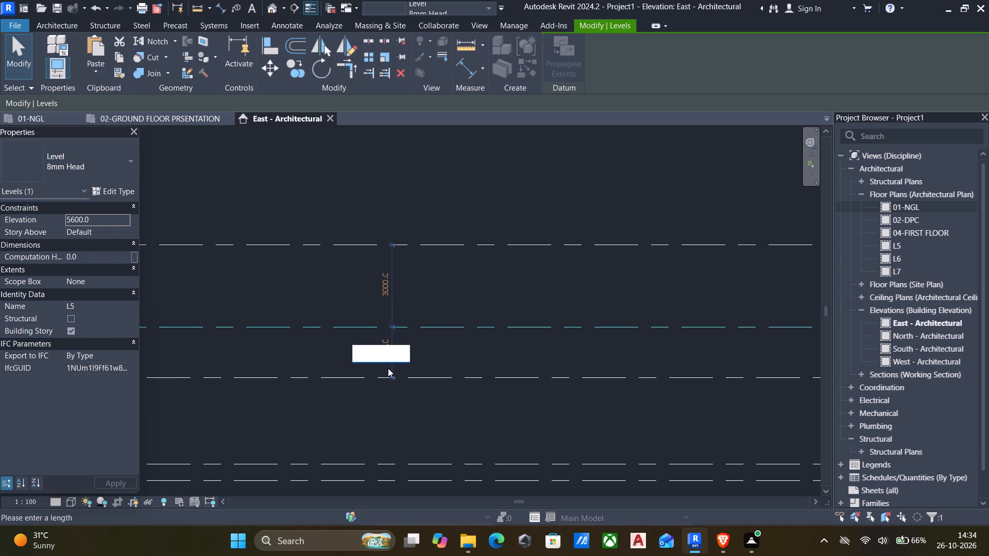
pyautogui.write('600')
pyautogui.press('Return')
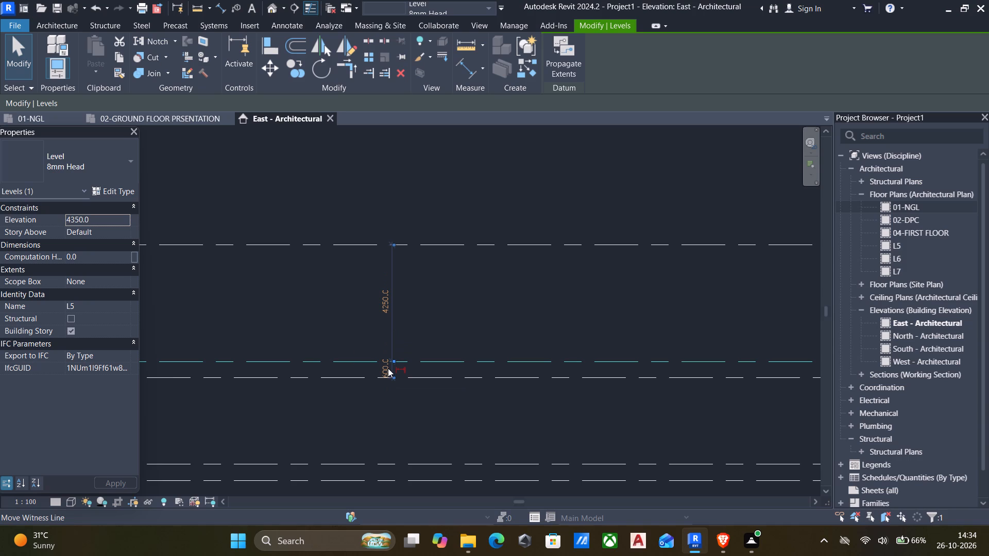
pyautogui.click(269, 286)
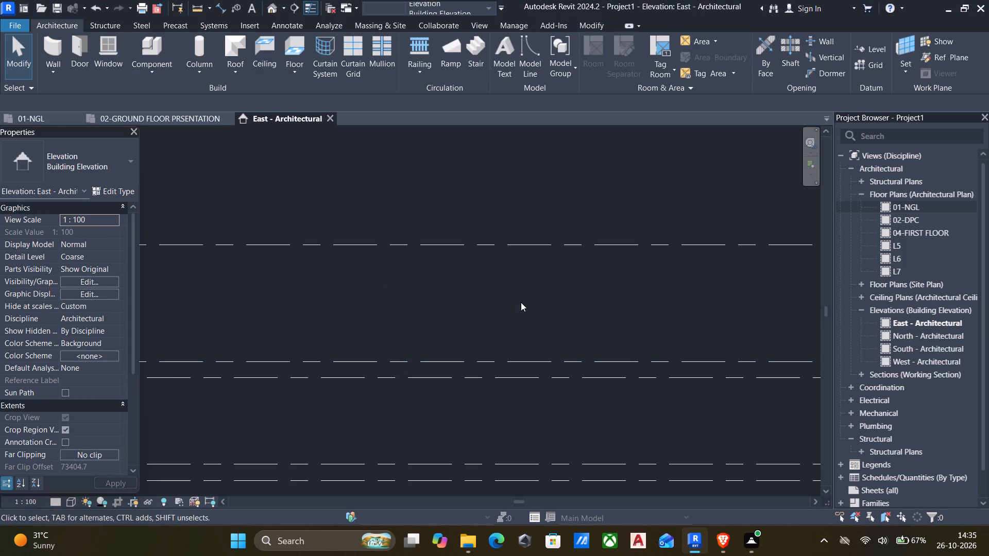
# Set level L5 3000 mm above 04-FIRST FLOOR.
pyautogui.scroll(-3, 522, 302)
pyautogui.moveTo(498, 304); pyautogui.dragTo(342, 286, button='middle')
pyautogui.scroll(-3, 397, 309)
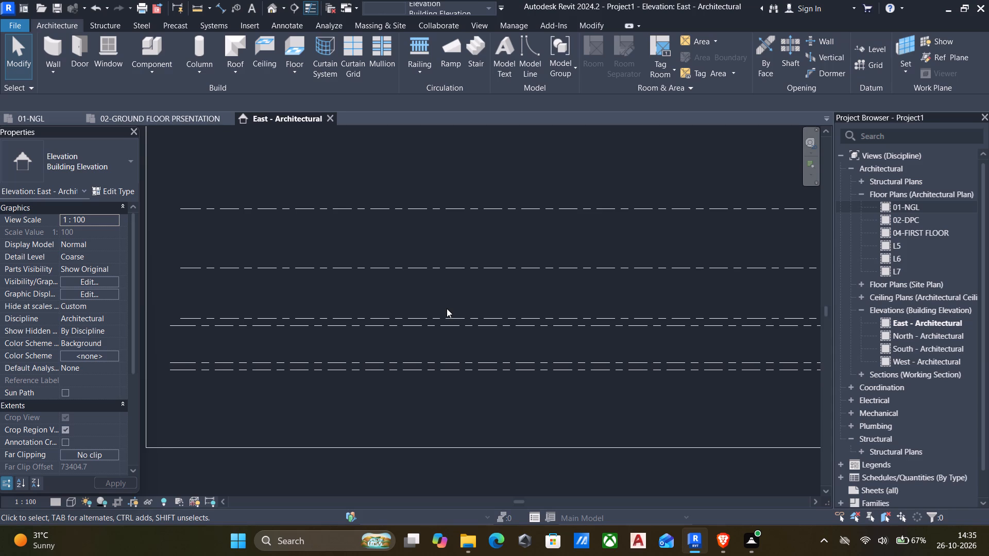
pyautogui.click(399, 316)
pyautogui.click(308, 321)
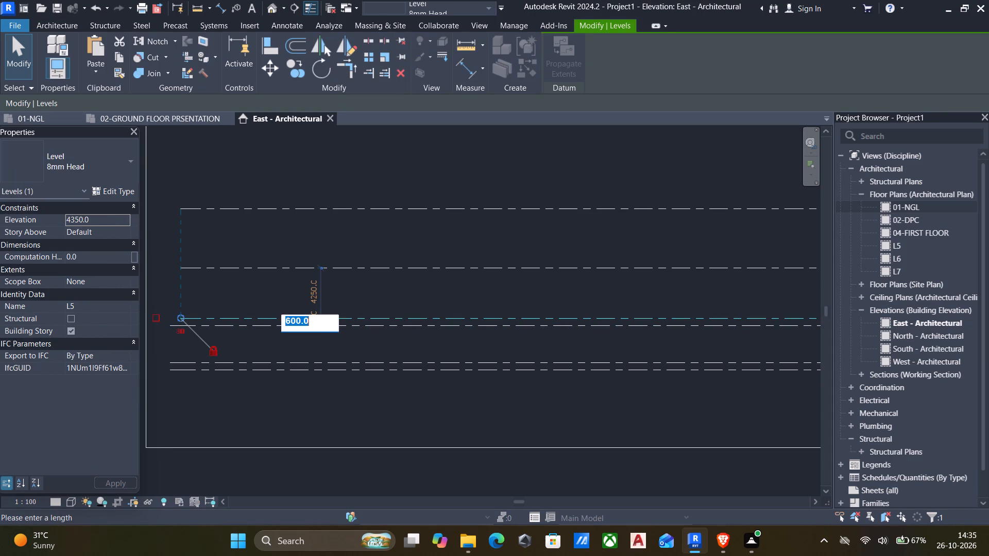
pyautogui.press('3')
pyautogui.press('0')
pyautogui.press('0')
pyautogui.press('0')
pyautogui.press('Return')
# Rename level L5 as 06-CEILING and rename its corresponding views to match.
pyautogui.moveTo(451, 331); pyautogui.dragTo(389, 343, button='middle')
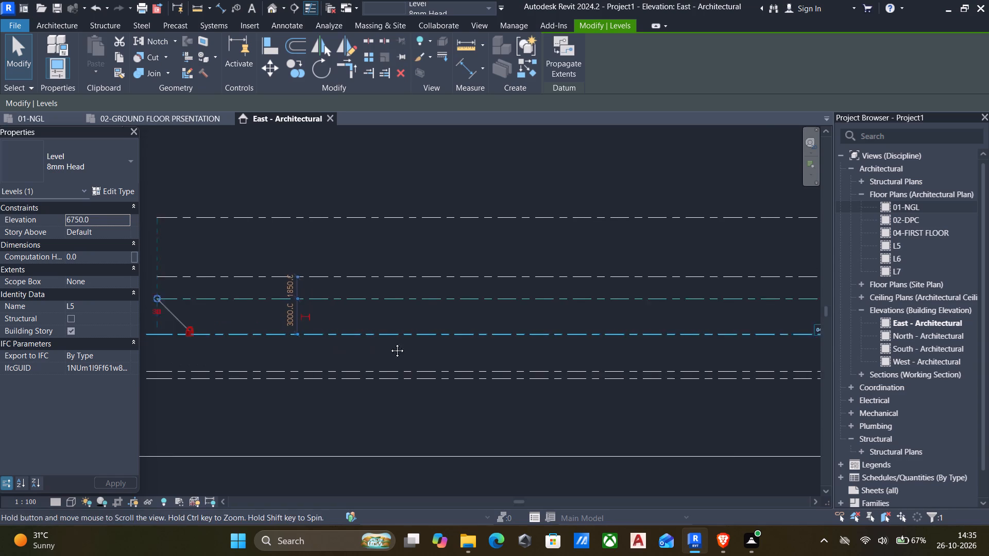
pyautogui.moveTo(389, 343); pyautogui.dragTo(222, 341, button='middle')
pyautogui.scroll(5, 638, 290)
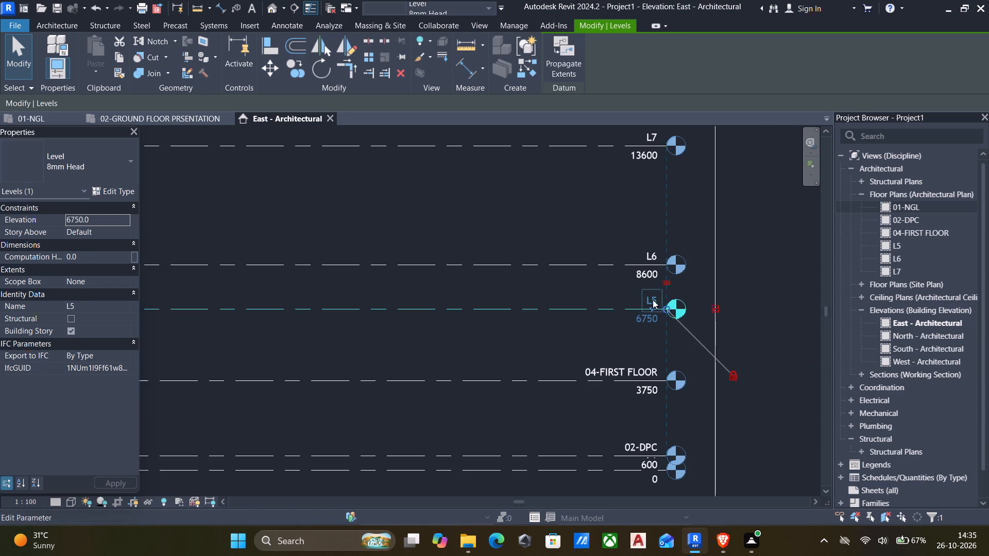
pyautogui.click(653, 300)
pyautogui.press('BackSpace')
pyautogui.press('0')
pyautogui.press('6')
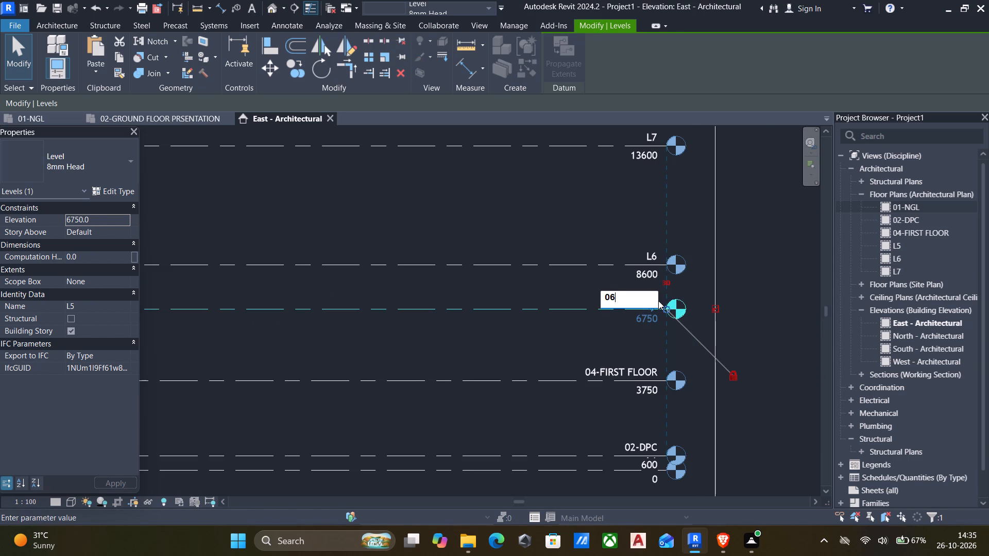
pyautogui.press('-')
pyautogui.write('CEILING')
pyautogui.press('space')
pyautogui.click(533, 241)
pyautogui.click(541, 268)
# Set level L6 600 mm above 06-CEILING.
pyautogui.moveTo(459, 341); pyautogui.dragTo(640, 342, button='middle')
pyautogui.scroll(-2, 640, 342)
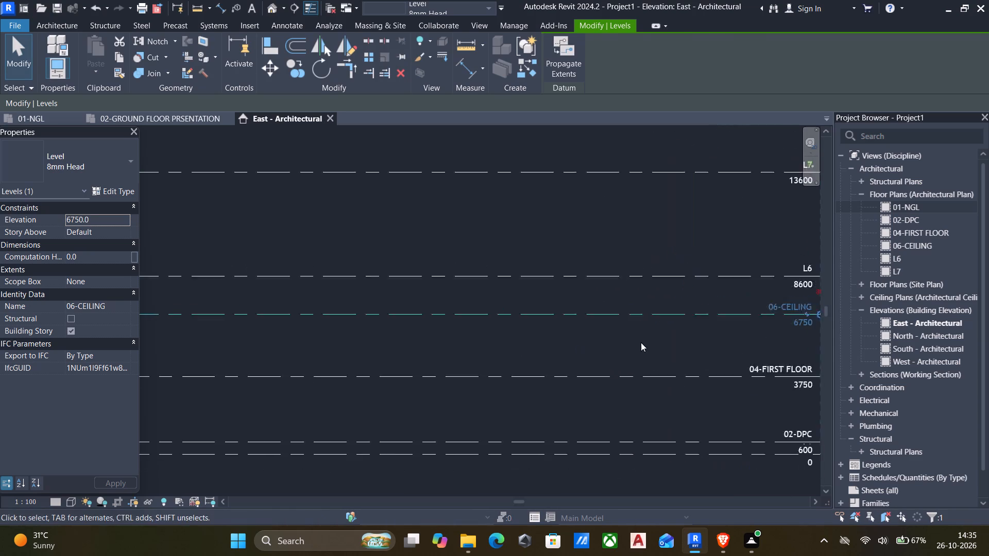
pyautogui.scroll(-3, 641, 342)
pyautogui.click(437, 307)
pyautogui.moveTo(291, 351); pyautogui.dragTo(591, 403, button='middle')
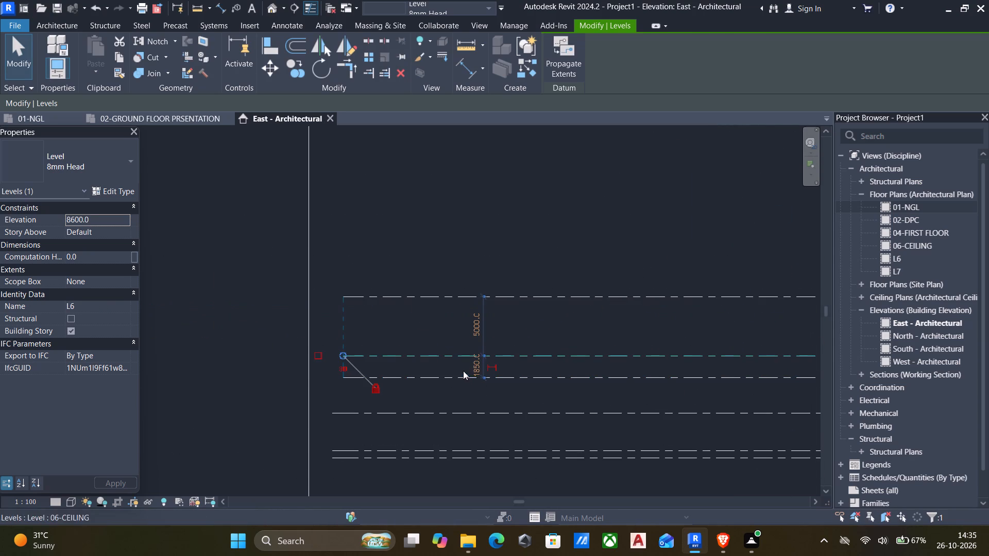
pyautogui.click(480, 368)
pyautogui.write('600')
pyautogui.press('Return')
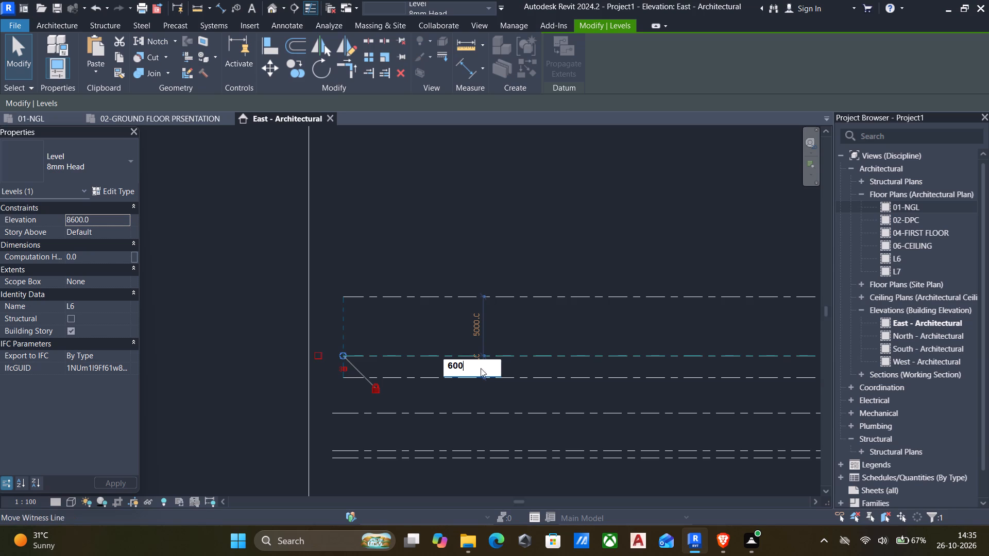
# Rename level L6 as 07-ROOF LEVEL and rename its corresponding views to match.
pyautogui.moveTo(545, 369); pyautogui.dragTo(266, 357, button='middle')
pyautogui.scroll(-2, 517, 386)
pyautogui.scroll(10, 721, 367)
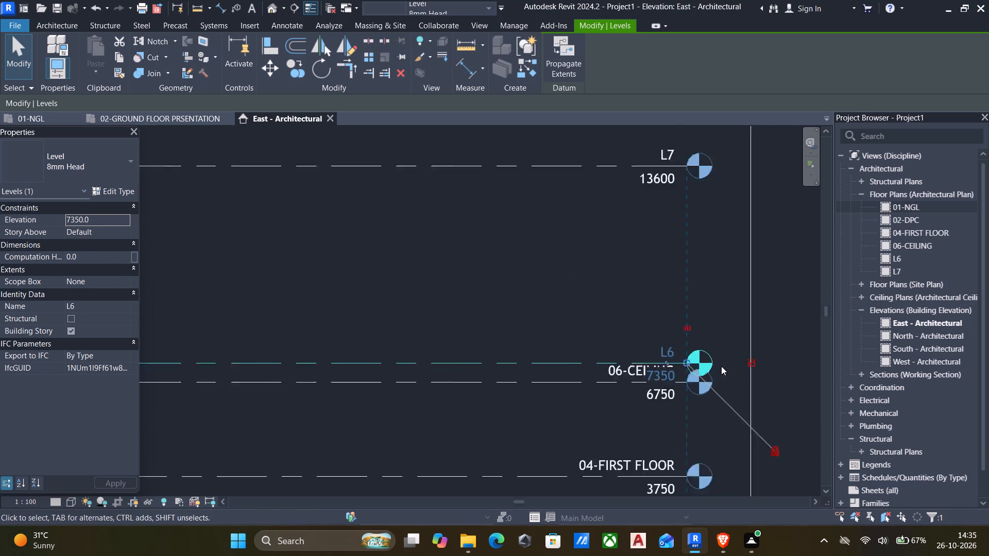
pyautogui.scroll(2, 721, 366)
pyautogui.click(640, 343)
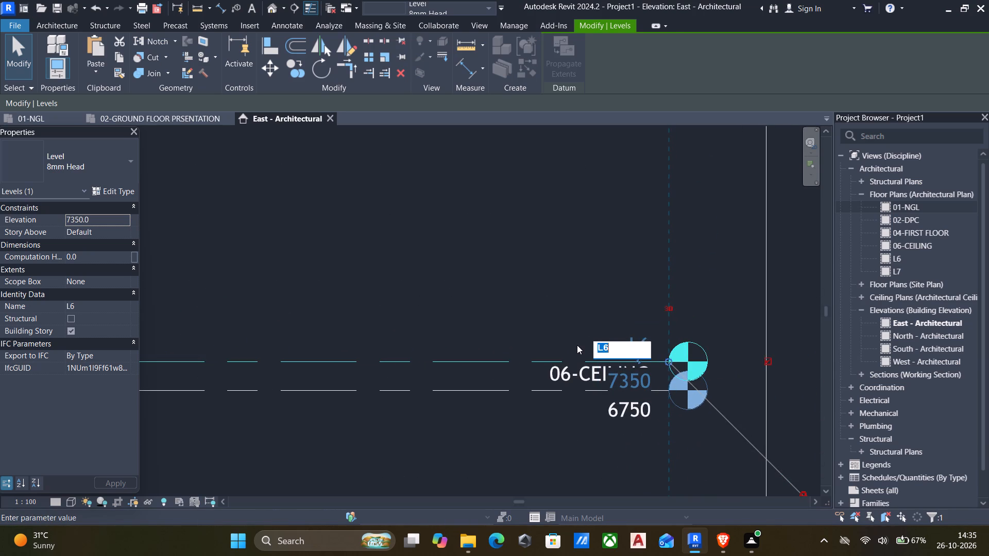
pyautogui.press('BackSpace')
pyautogui.write('07-')
pyautogui.write('ROOF')
pyautogui.press('space')
pyautogui.write('LEVEL')
pyautogui.click(501, 295)
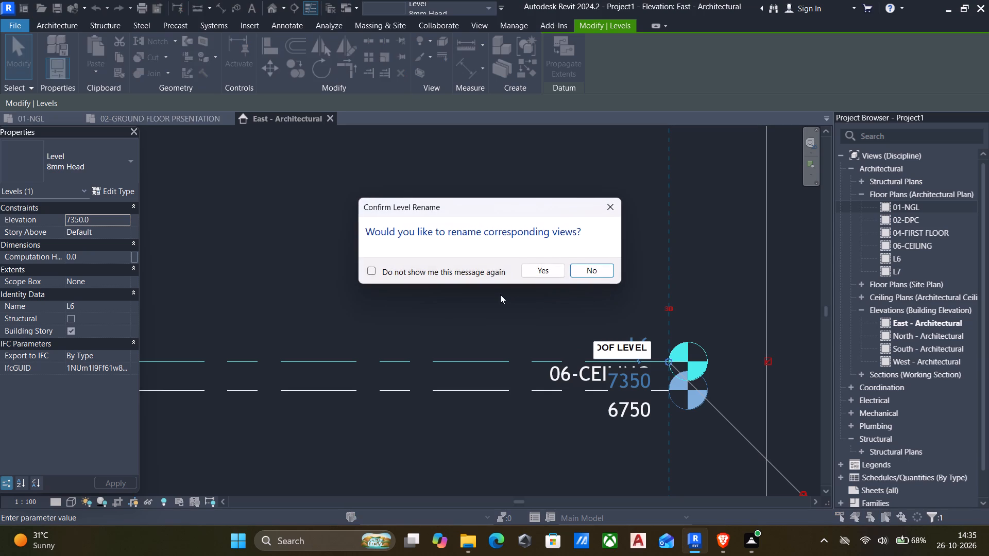
pyautogui.click(547, 265)
# Set level L7 1500 mm above 07-ROOF LEVEL.
pyautogui.scroll(-2, 534, 360)
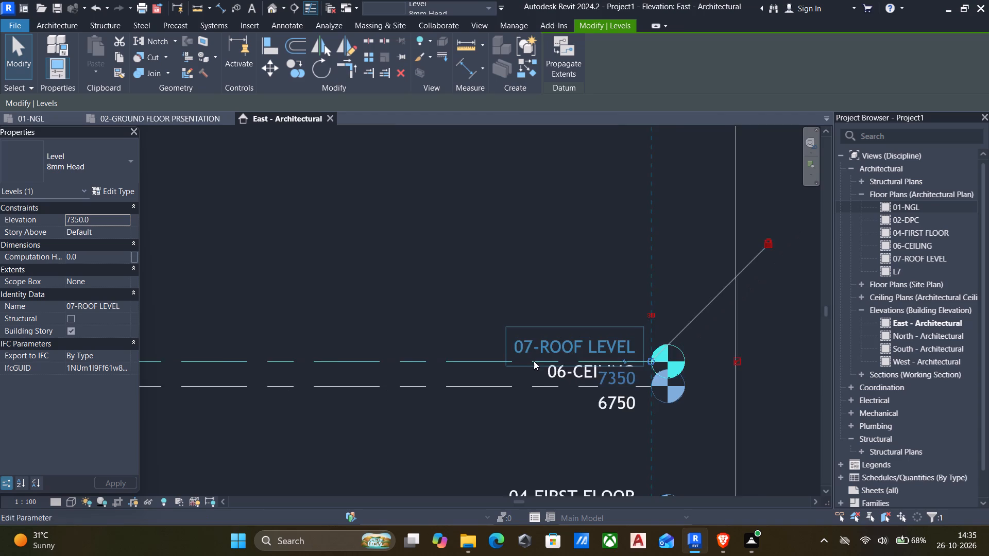
pyautogui.moveTo(533, 361); pyautogui.dragTo(663, 266, button='middle')
pyautogui.scroll(-4, 532, 266)
pyautogui.moveTo(447, 309); pyautogui.dragTo(672, 362, button='middle')
pyautogui.scroll(-5, 673, 363)
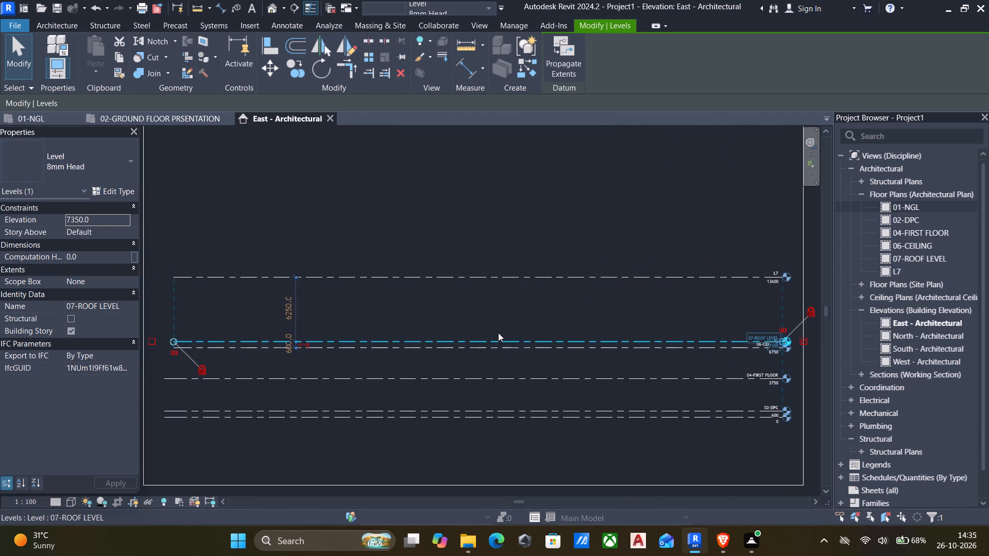
pyautogui.click(277, 274)
pyautogui.click(287, 314)
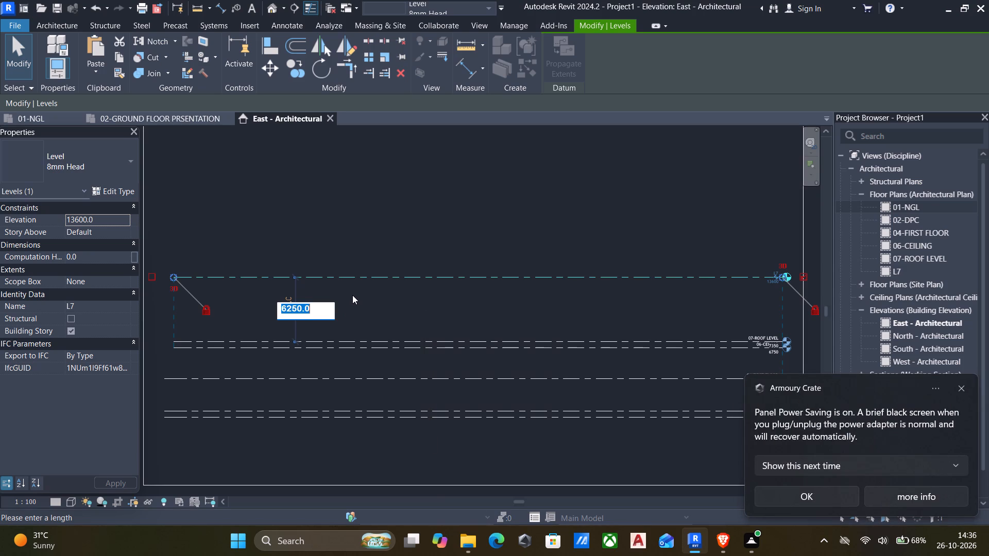
pyautogui.moveTo(319, 308); pyautogui.dragTo(230, 316)
pyautogui.moveTo(230, 316); pyautogui.dragTo(128, 319)
pyautogui.press('1')
pyautogui.press('5')
pyautogui.write('00')
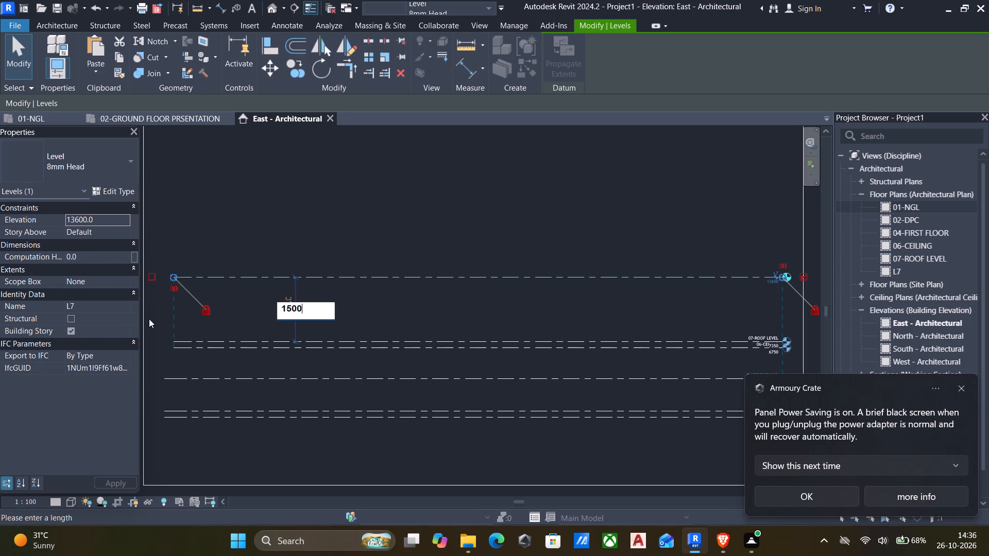
pyautogui.press('Return')
# Rename level L7 as 08-PARAPET LEVEL and rename its corresponding views to match.
pyautogui.moveTo(586, 342); pyautogui.dragTo(461, 350, button='middle')
pyautogui.scroll(5, 707, 319)
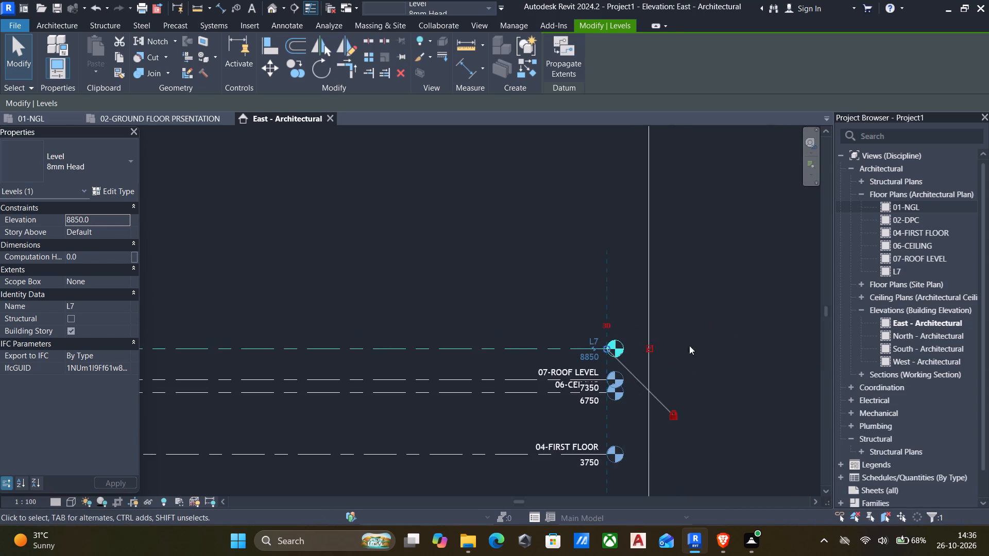
pyautogui.scroll(6, 683, 345)
pyautogui.scroll(4, 512, 340)
pyautogui.click(535, 338)
pyautogui.press('BackSpace')
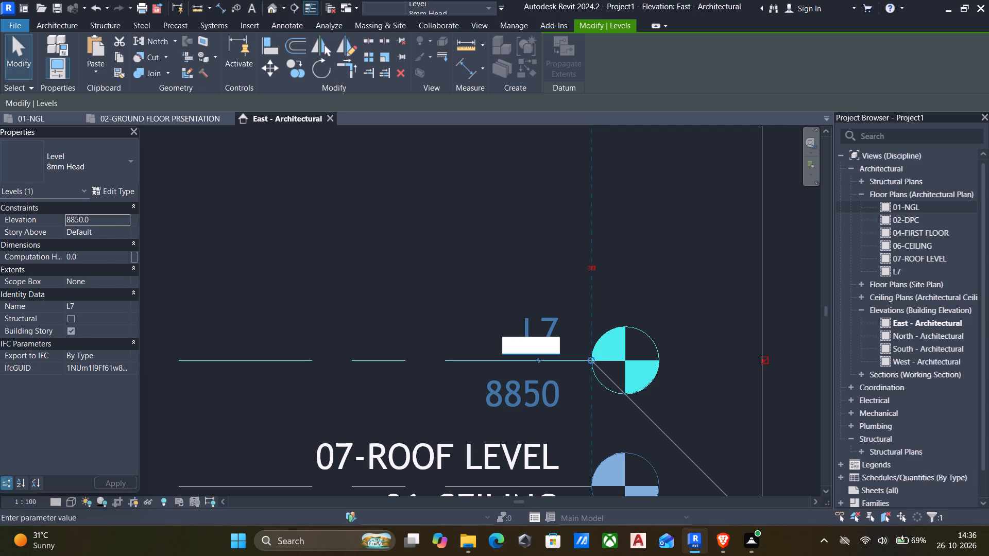
pyautogui.write('08-')
pyautogui.write('PARAPET LEVEL')
pyautogui.click(322, 224)
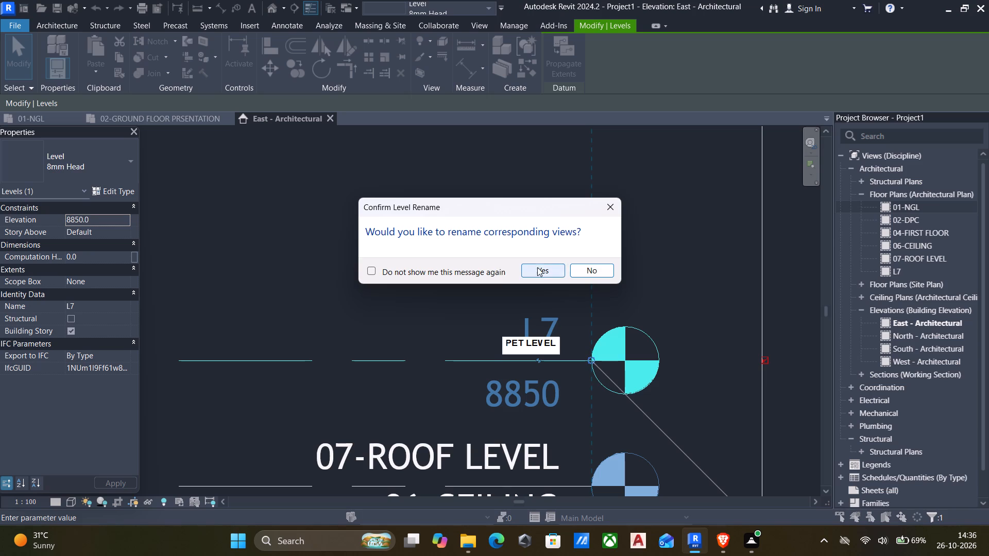
pyautogui.click(539, 269)
# Copy level 02-DPC 2100 mm straight up, placing a new level at elevation 2700 below 04-FIRST FLOOR.
pyautogui.scroll(-5, 497, 263)
pyautogui.moveTo(435, 329); pyautogui.dragTo(511, 267, button='middle')
pyautogui.scroll(-6, 511, 267)
pyautogui.moveTo(374, 355); pyautogui.dragTo(609, 313, button='middle')
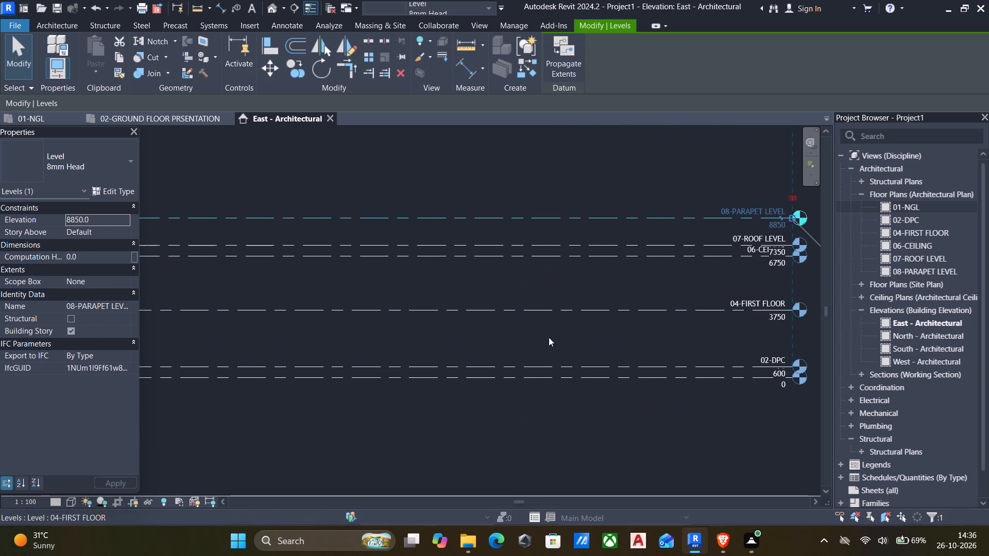
pyautogui.moveTo(526, 350); pyautogui.dragTo(600, 346, button='middle')
pyautogui.moveTo(520, 369); pyautogui.dragTo(347, 376, button='middle')
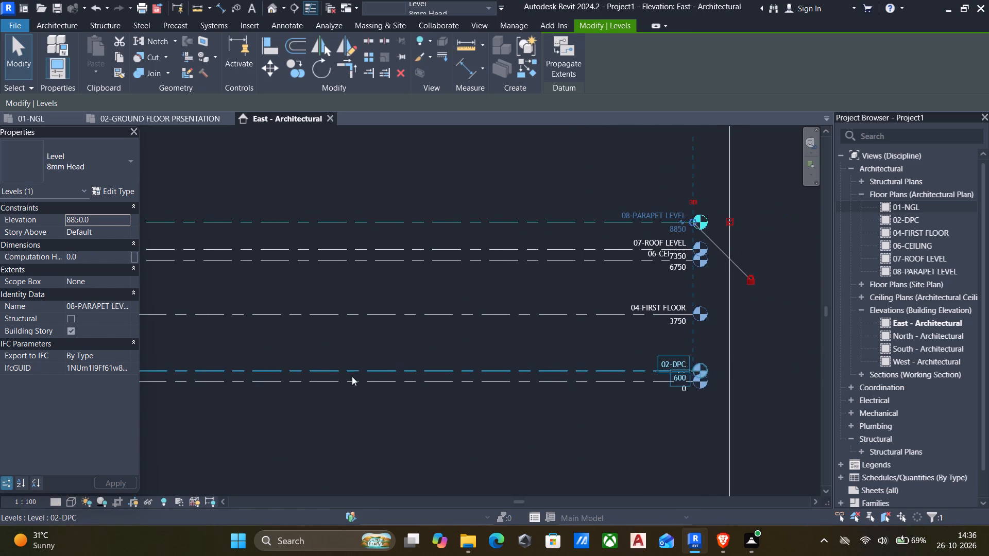
pyautogui.click(338, 372)
pyautogui.moveTo(391, 381); pyautogui.dragTo(592, 380, button='middle')
pyautogui.scroll(-6, 595, 382)
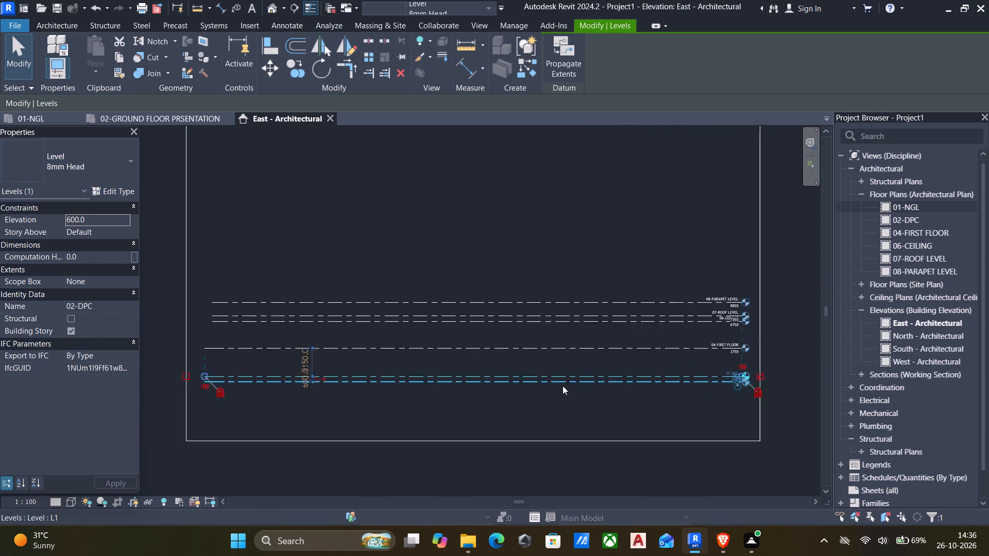
pyautogui.moveTo(479, 402); pyautogui.dragTo(528, 402, button='middle')
pyautogui.press('c')
pyautogui.press('o')
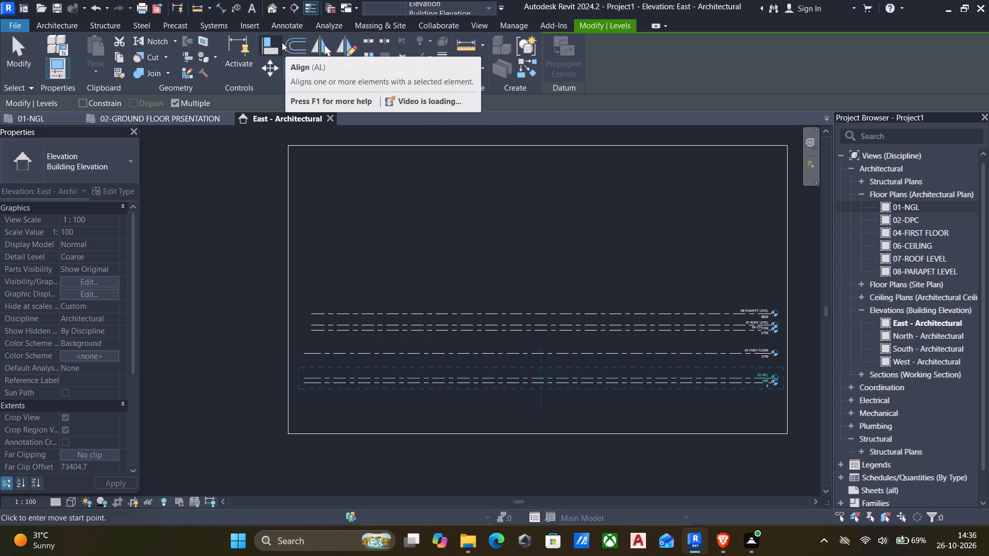
pyautogui.scroll(4, 683, 381)
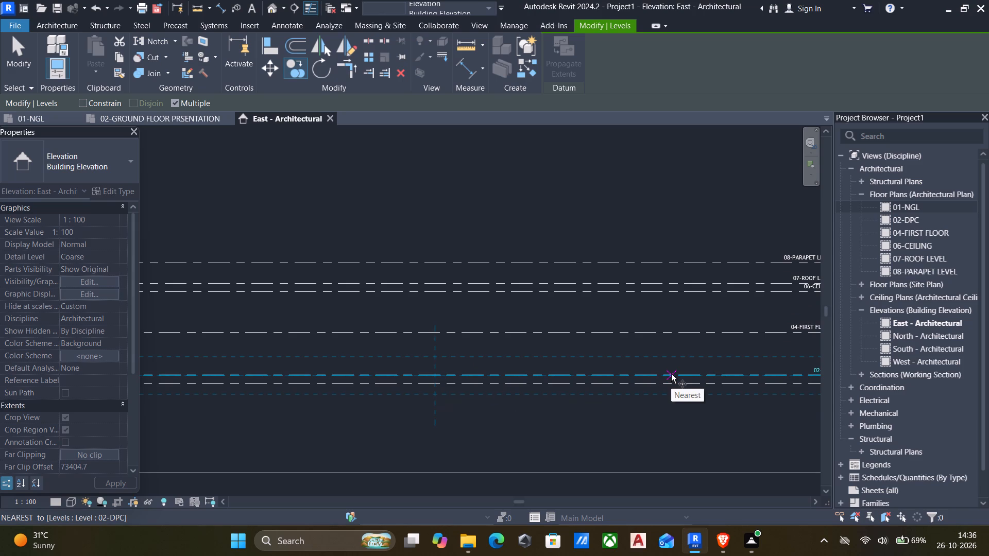
pyautogui.click(671, 374)
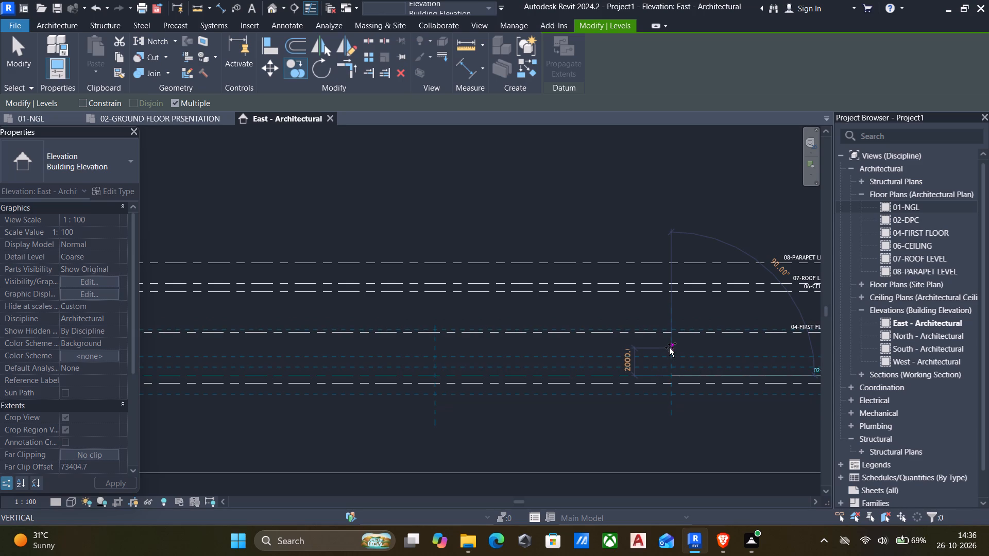
pyautogui.click(670, 347)
pyautogui.moveTo(665, 349); pyautogui.dragTo(593, 340, button='middle')
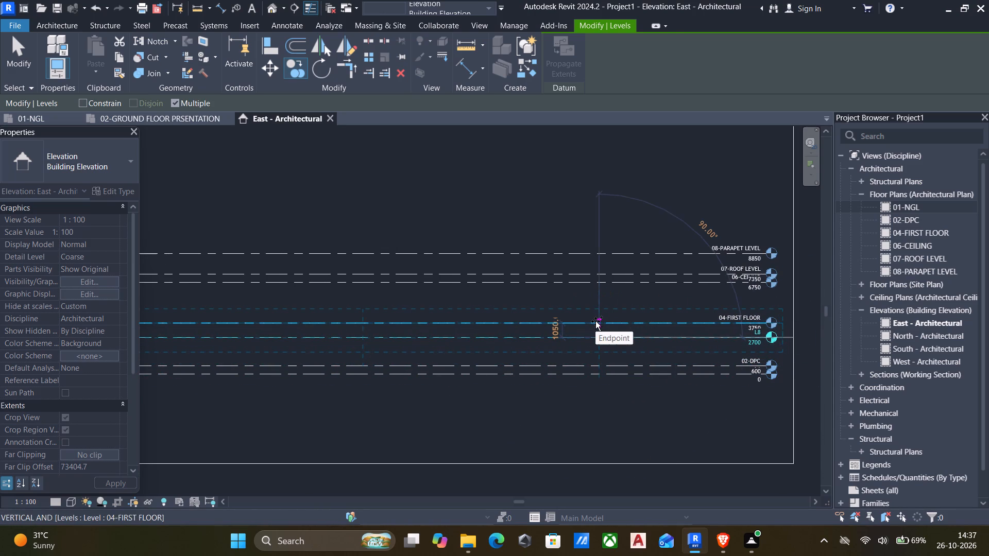
pyautogui.scroll(3, 595, 322)
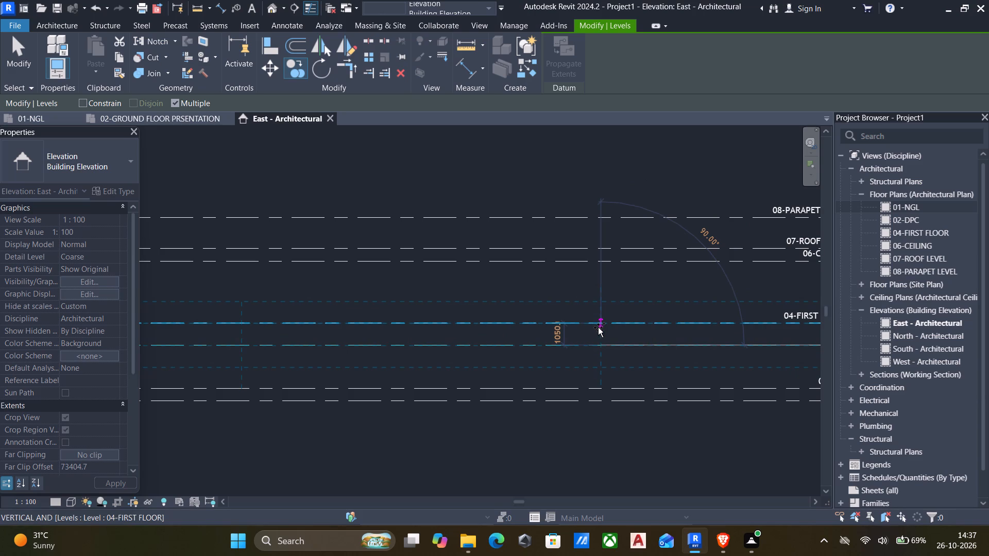
pyautogui.press('Escape')
# Copy the 2700 level up by the 3150 mm distance from 02-DPC to 04-FIRST FLOOR, placing a level at 5850.
pyautogui.scroll(-3, 573, 365)
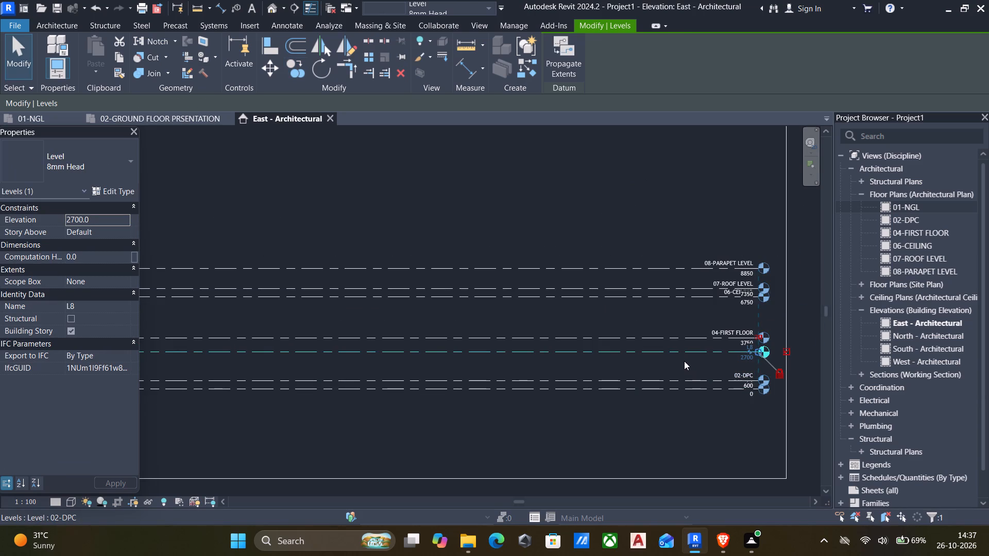
pyautogui.click(668, 354)
pyautogui.press('c')
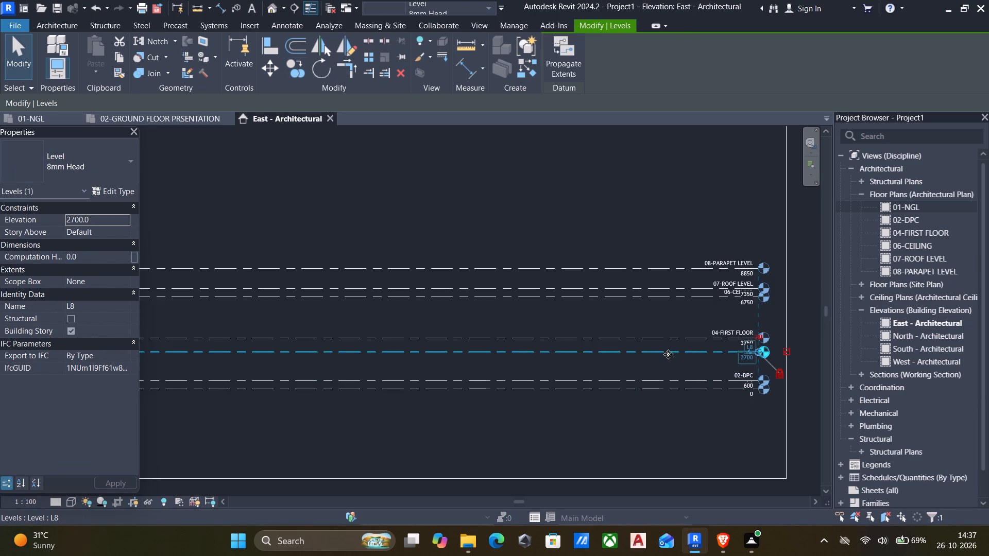
pyautogui.press('o')
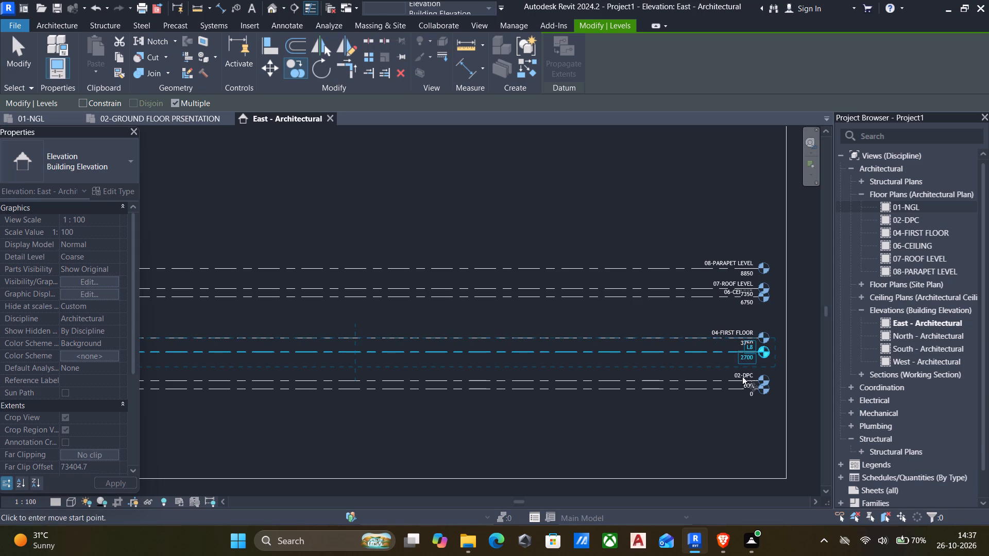
pyautogui.click(721, 382)
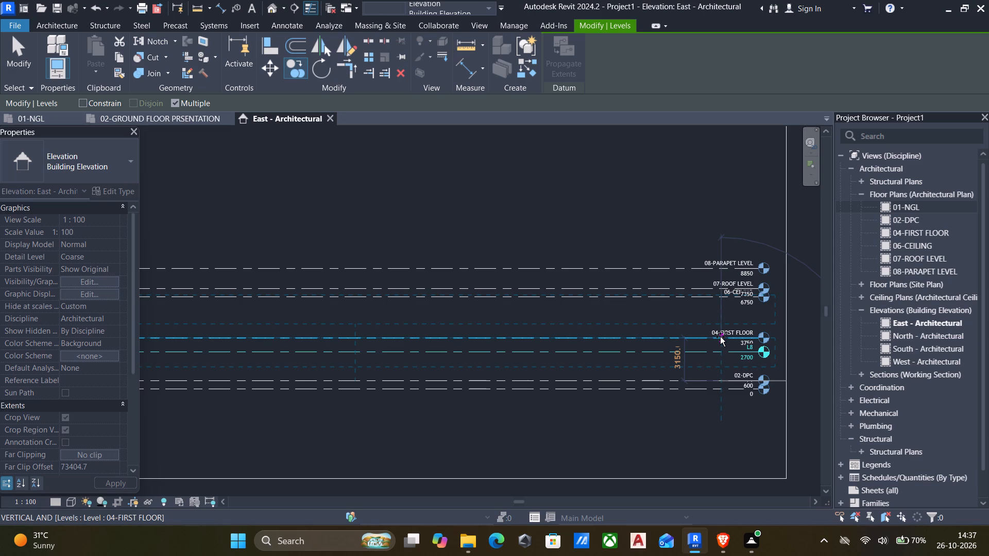
pyautogui.click(720, 337)
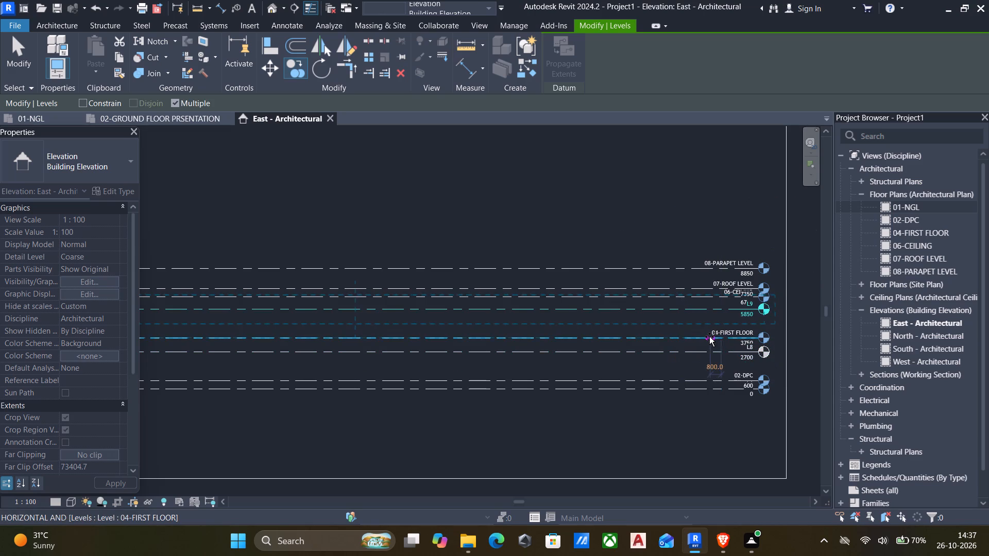
pyautogui.scroll(3, 709, 337)
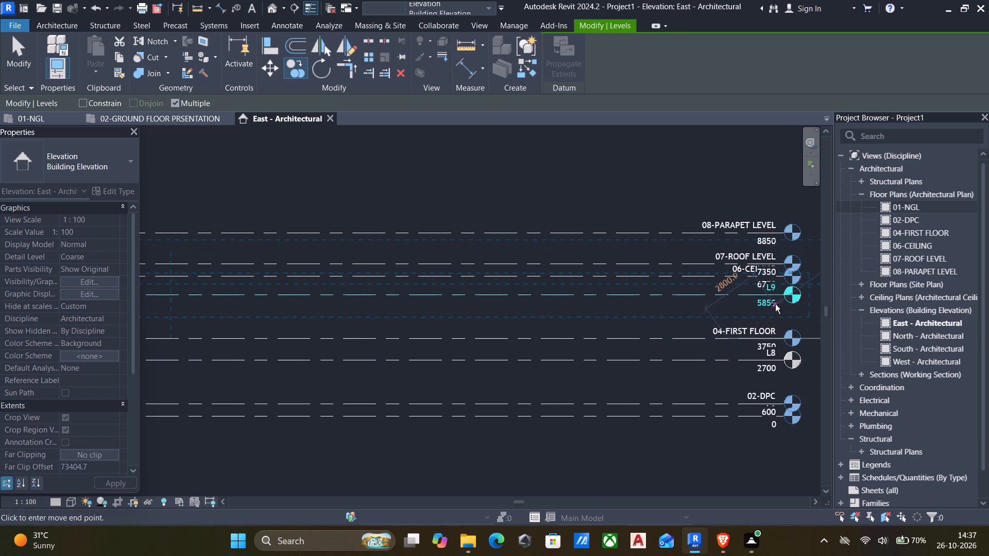
pyautogui.press('Escape')
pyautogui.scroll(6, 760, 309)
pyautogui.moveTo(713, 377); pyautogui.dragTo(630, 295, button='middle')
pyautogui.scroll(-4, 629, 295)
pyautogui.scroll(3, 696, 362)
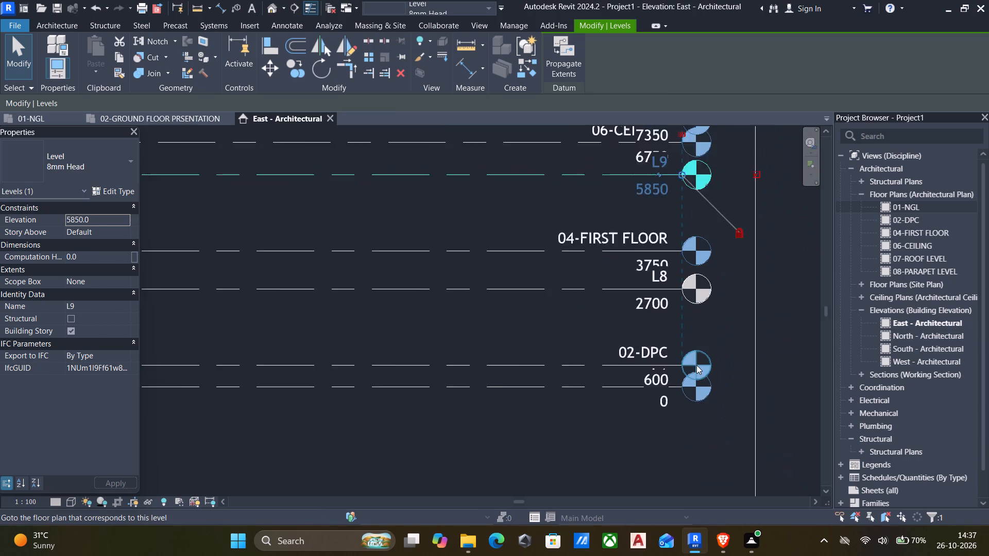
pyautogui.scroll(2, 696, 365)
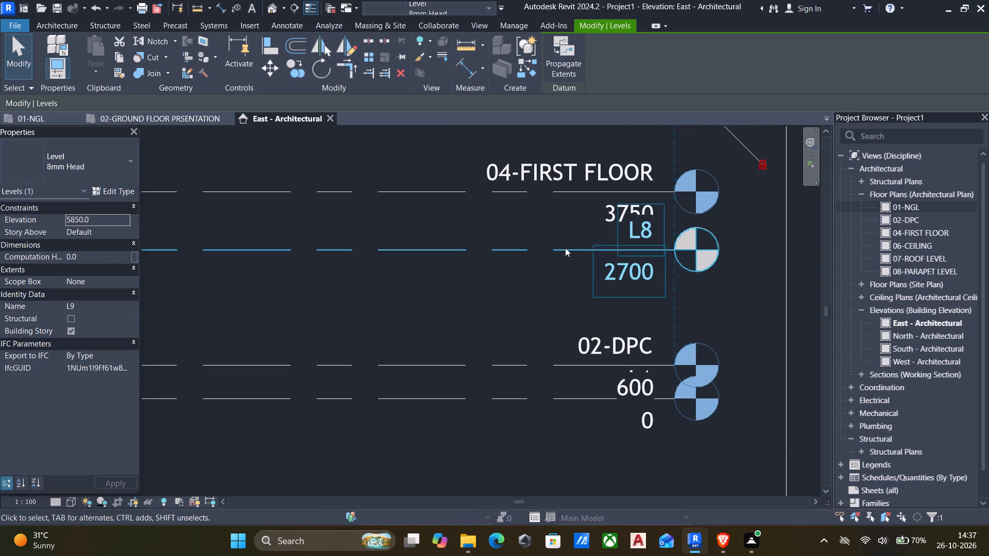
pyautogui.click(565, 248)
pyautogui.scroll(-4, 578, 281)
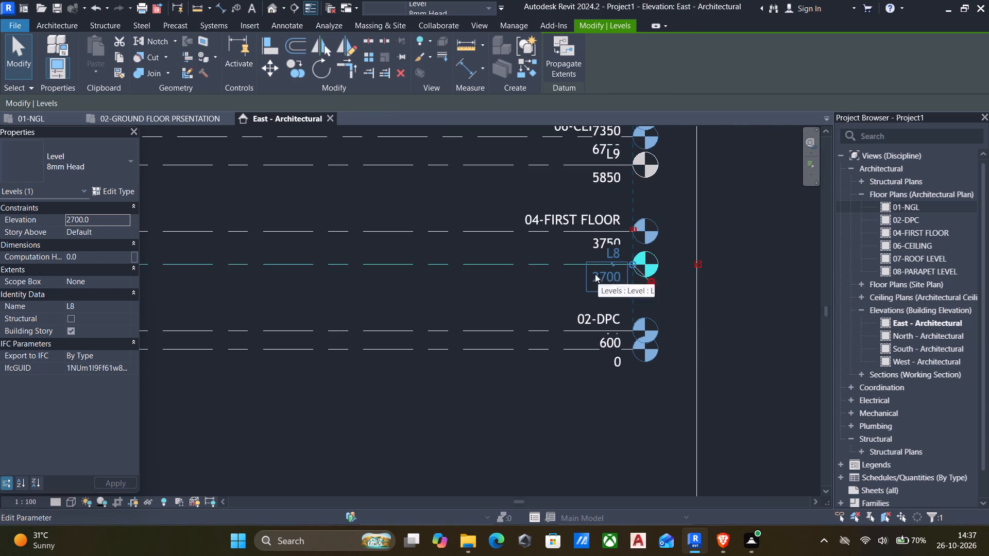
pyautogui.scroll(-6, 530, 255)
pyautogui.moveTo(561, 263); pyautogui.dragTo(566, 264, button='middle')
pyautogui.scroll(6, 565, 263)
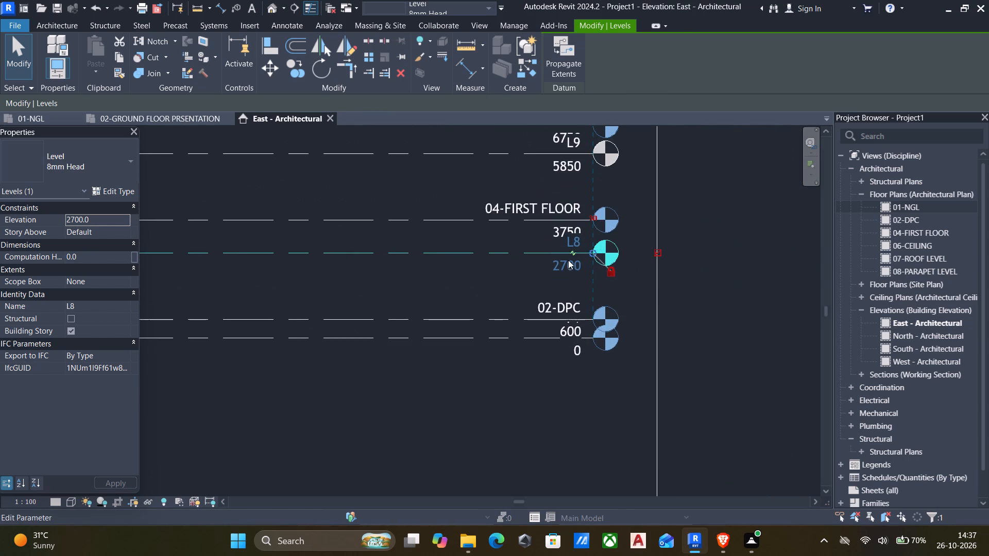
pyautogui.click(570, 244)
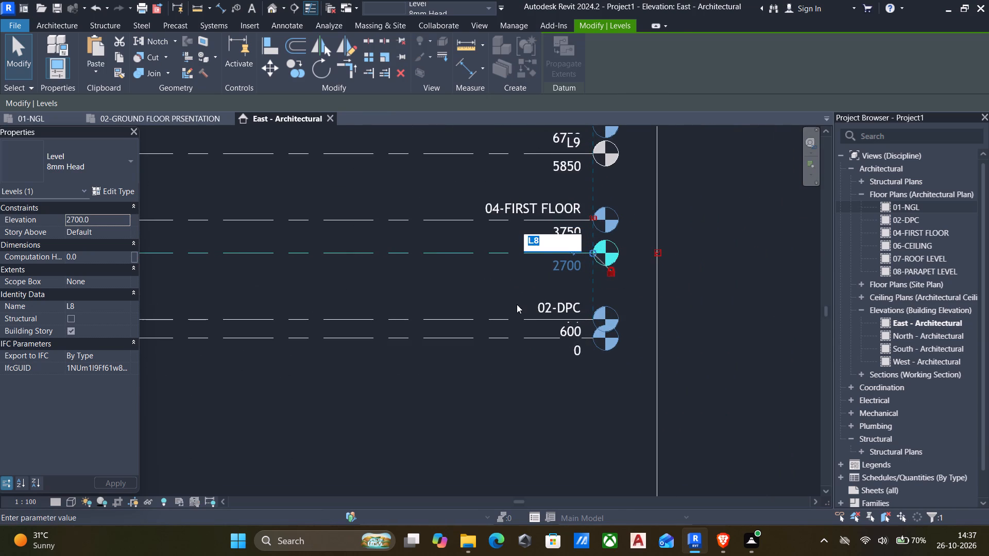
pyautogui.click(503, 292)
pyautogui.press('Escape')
# Rename the level L8 at elevation 2700 as 03-LINTEL in the East elevation.
pyautogui.scroll(-6, 500, 285)
pyautogui.moveTo(508, 285); pyautogui.dragTo(555, 286, button='middle')
pyautogui.scroll(1, 557, 287)
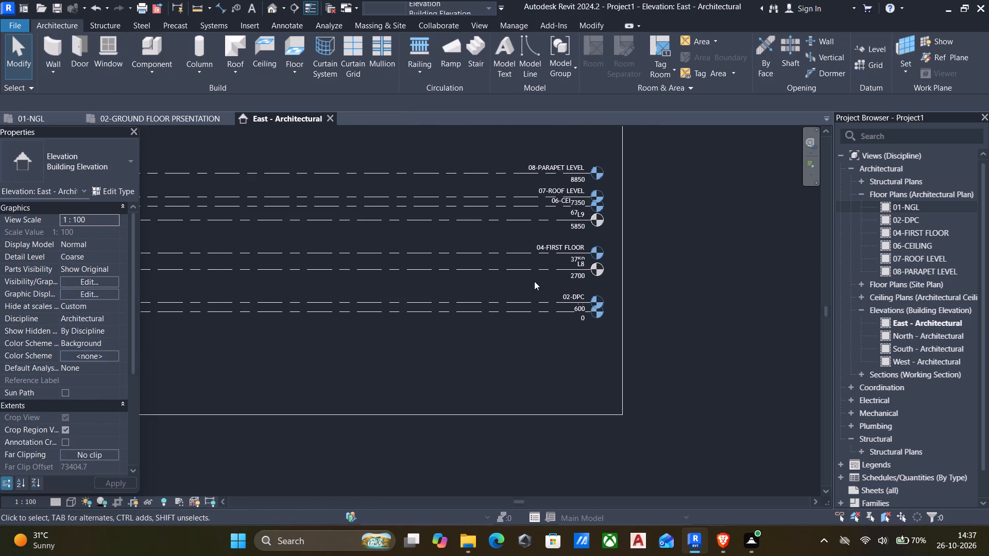
pyautogui.click(511, 270)
pyautogui.scroll(5, 582, 269)
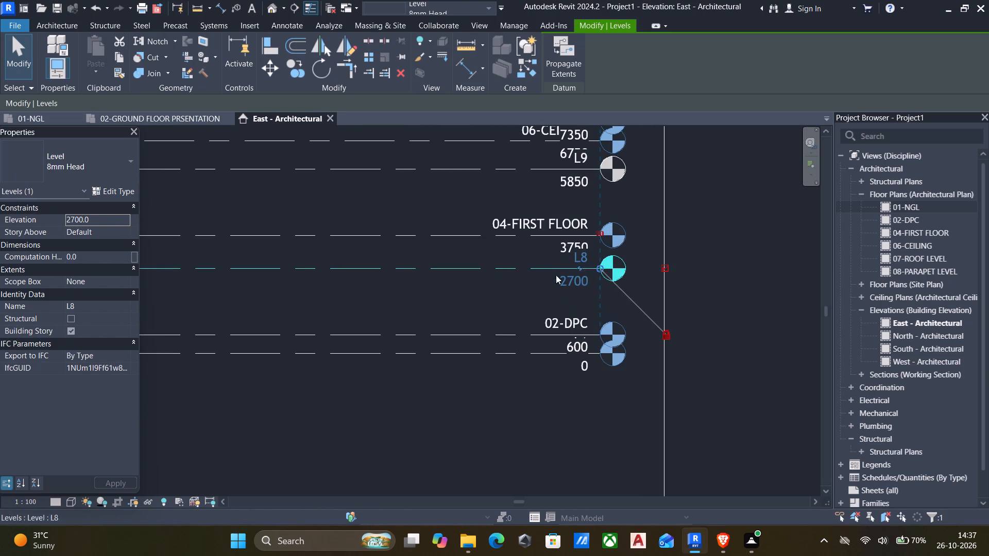
pyautogui.scroll(-5, 516, 272)
pyautogui.scroll(2, 518, 272)
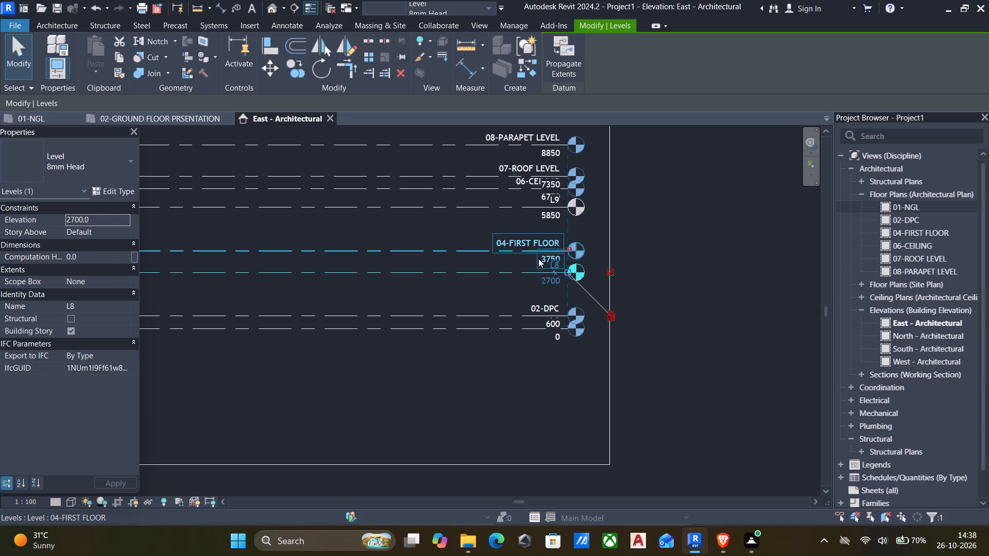
pyautogui.scroll(4, 518, 273)
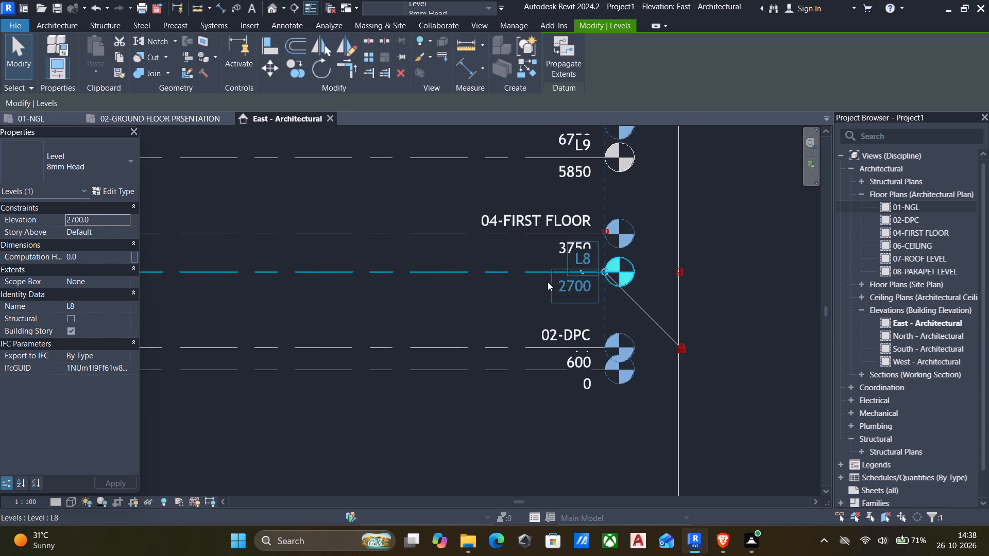
pyautogui.click(585, 260)
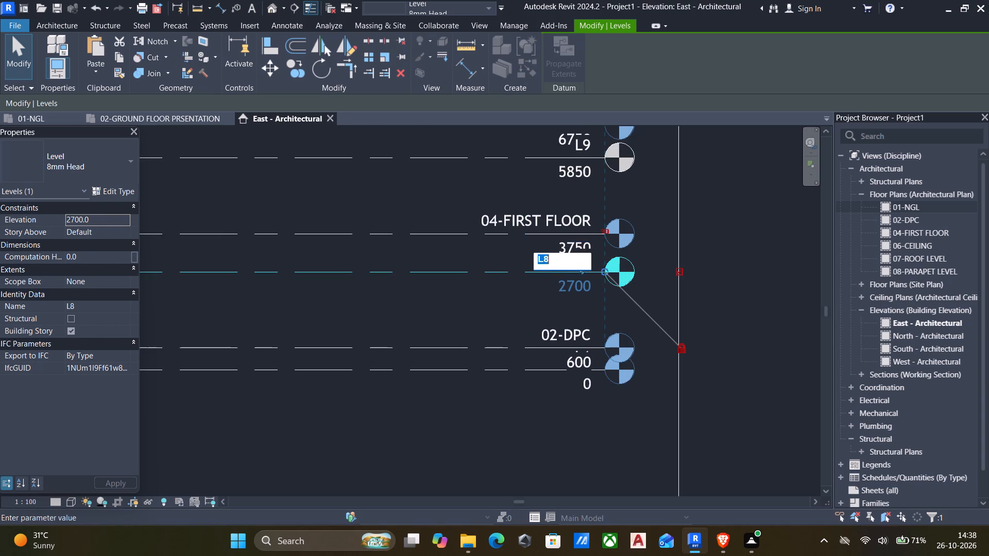
pyautogui.write('03-')
pyautogui.write('LINTE')
pyautogui.press('l')
pyautogui.click(420, 427)
# Rename the level L9 at elevation 5850 as 05-LINTEL 2.
pyautogui.moveTo(448, 294); pyautogui.dragTo(480, 398, button='middle')
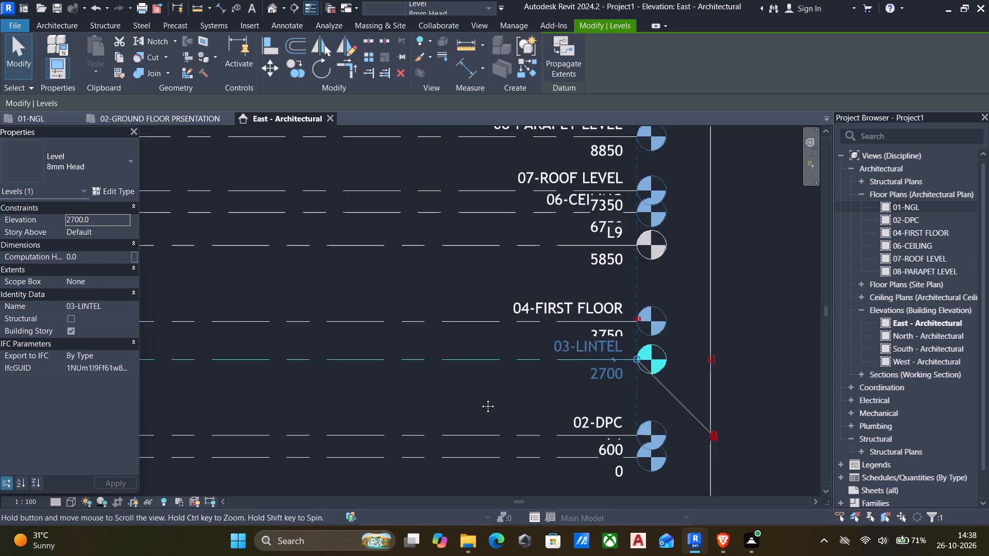
pyautogui.moveTo(480, 398); pyautogui.dragTo(496, 441, button='middle')
pyautogui.click(547, 306)
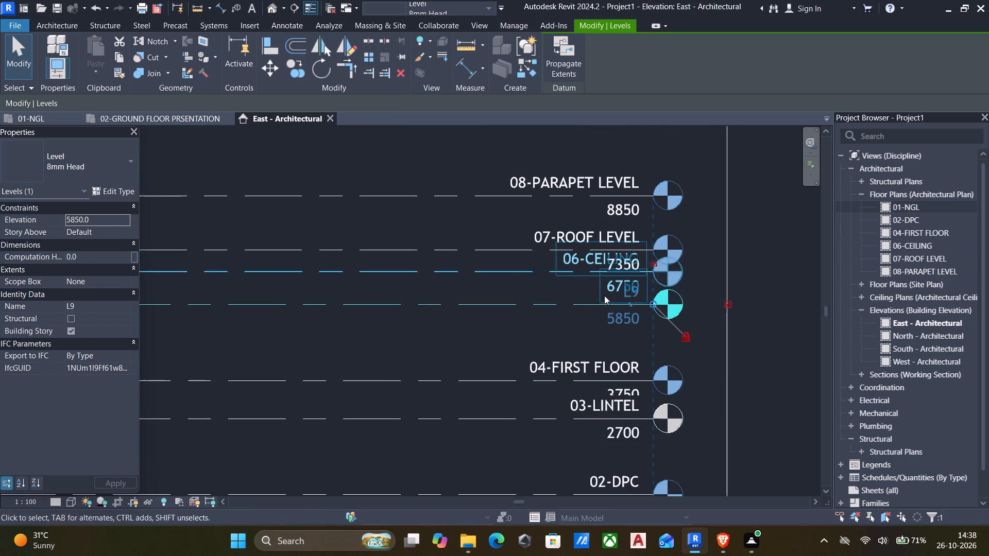
pyautogui.click(634, 290)
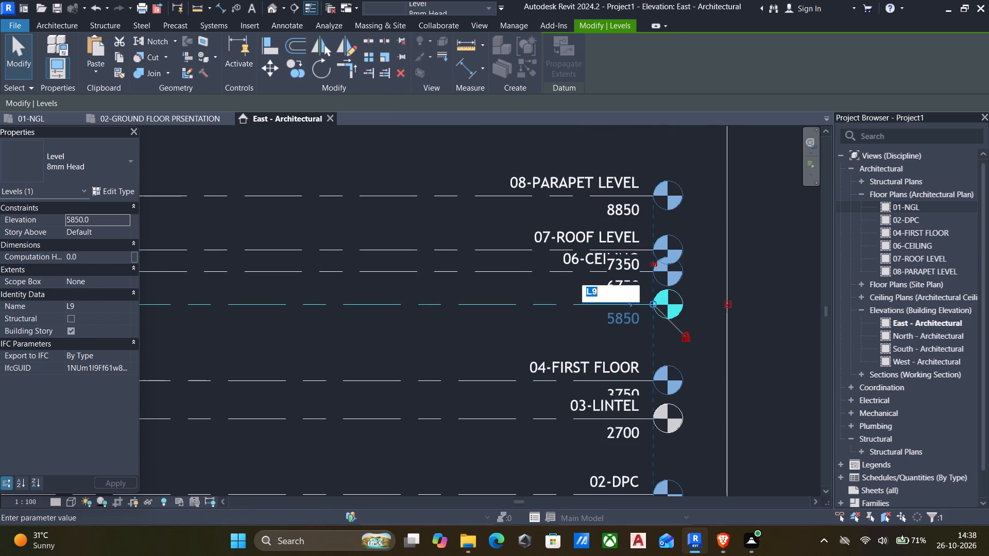
pyautogui.press('BackSpace')
pyautogui.write('05-')
pyautogui.write('LINTEL 2')
pyautogui.click(440, 337)
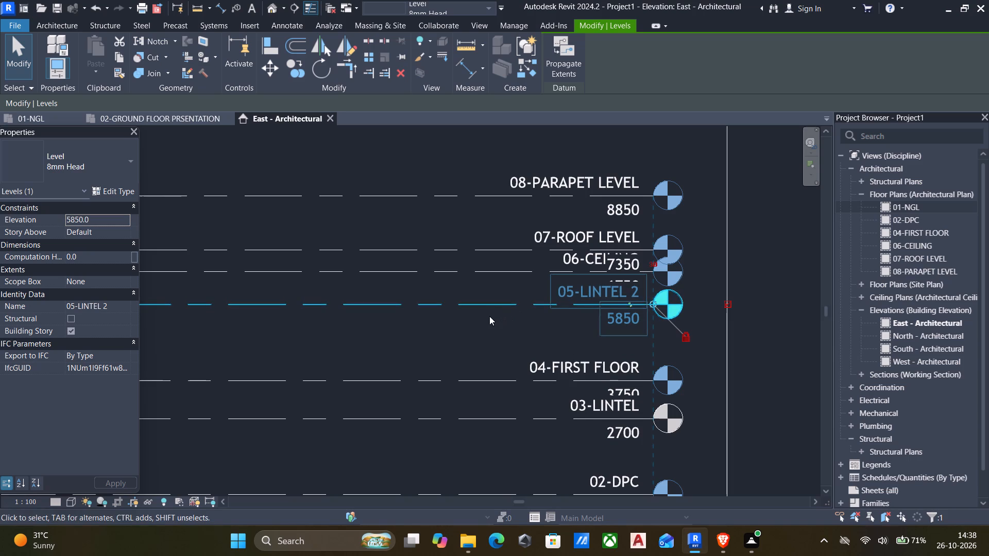
# Create Architectural Plan floor plan views for levels 03-LINTEL and 05-LINTEL 2, without duplicating existing views.
pyautogui.moveTo(480, 320); pyautogui.dragTo(448, 339, button='middle')
pyautogui.scroll(-7, 451, 337)
pyautogui.moveTo(450, 349); pyautogui.dragTo(476, 264, button='middle')
pyautogui.scroll(1, 488, 291)
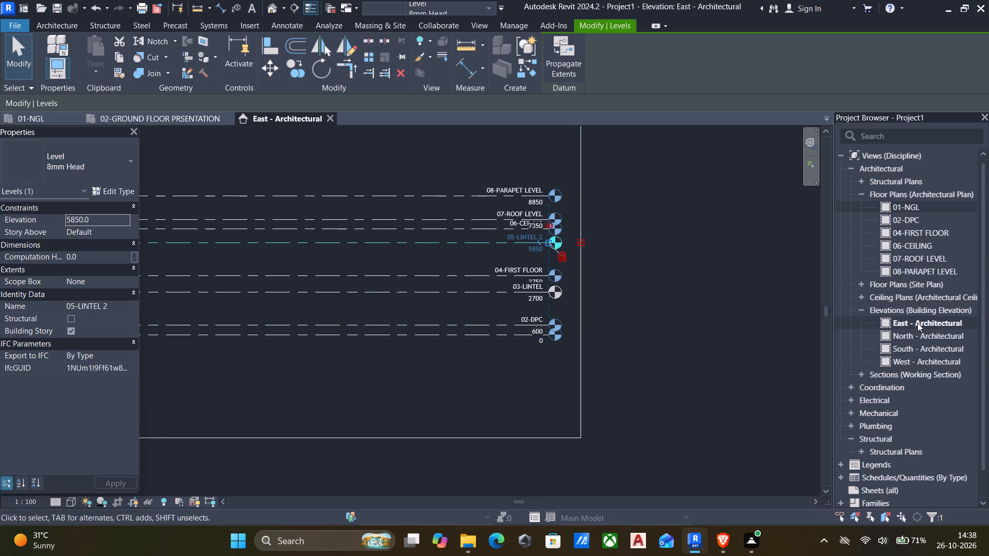
pyautogui.scroll(5, 917, 323)
pyautogui.click(478, 25)
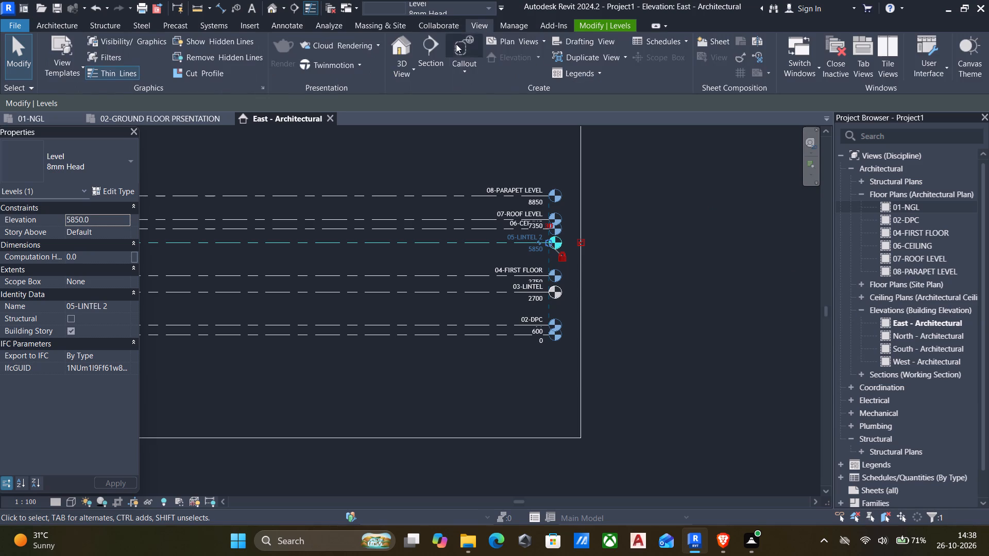
pyautogui.click(528, 43)
pyautogui.click(533, 68)
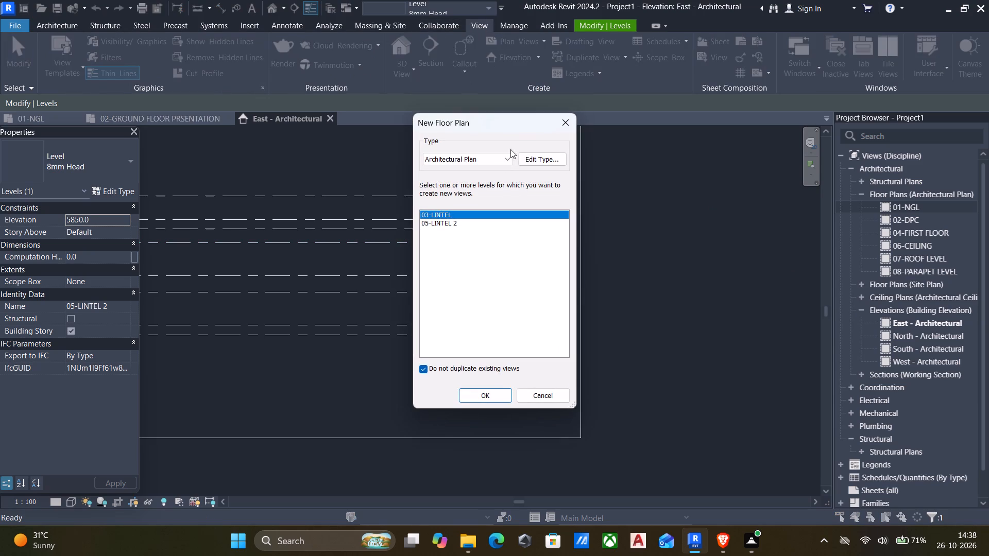
pyautogui.click(476, 224)
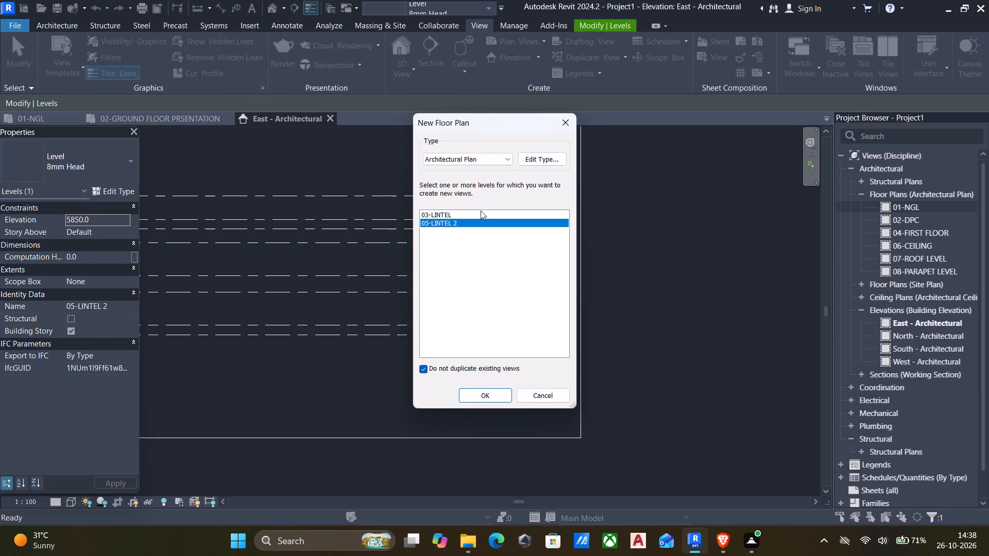
pyautogui.click(478, 214)
pyautogui.keyDown('shift'); pyautogui.click(475, 227); pyautogui.keyUp('shift')
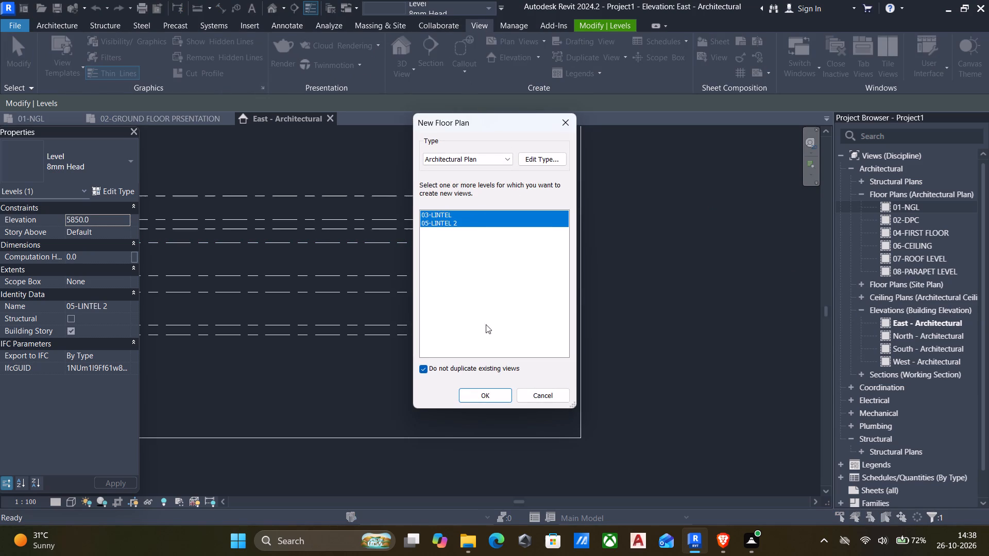
pyautogui.click(482, 393)
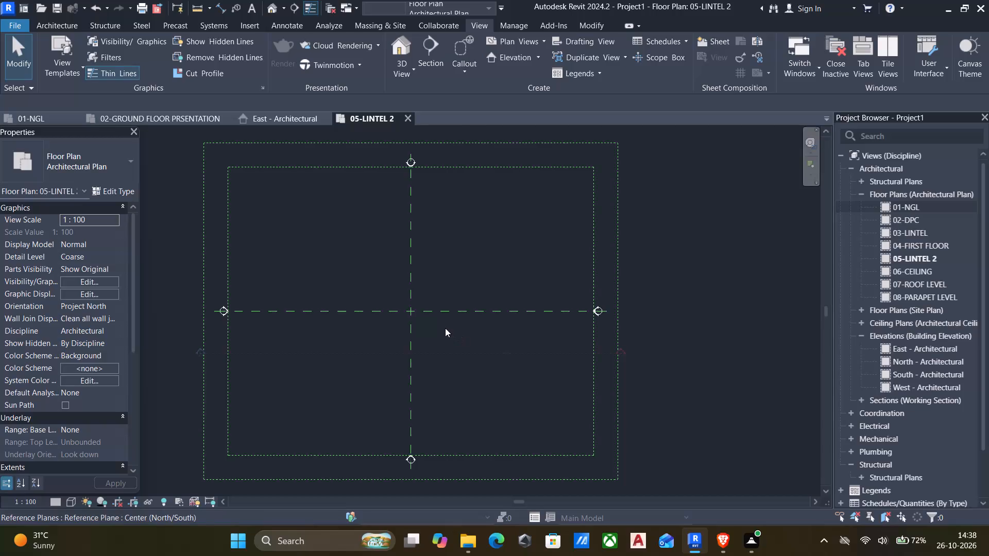
# Review the 05-LINTEL 2 and 02-DPC floor plans, and the named level heads in the East elevation.
pyautogui.scroll(-6, 445, 328)
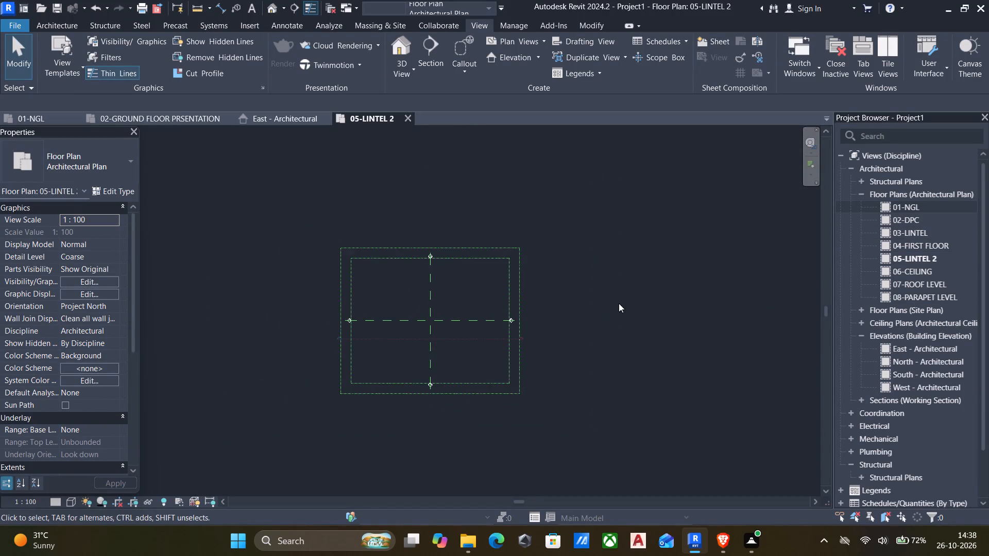
pyautogui.doubleClick(885, 222)
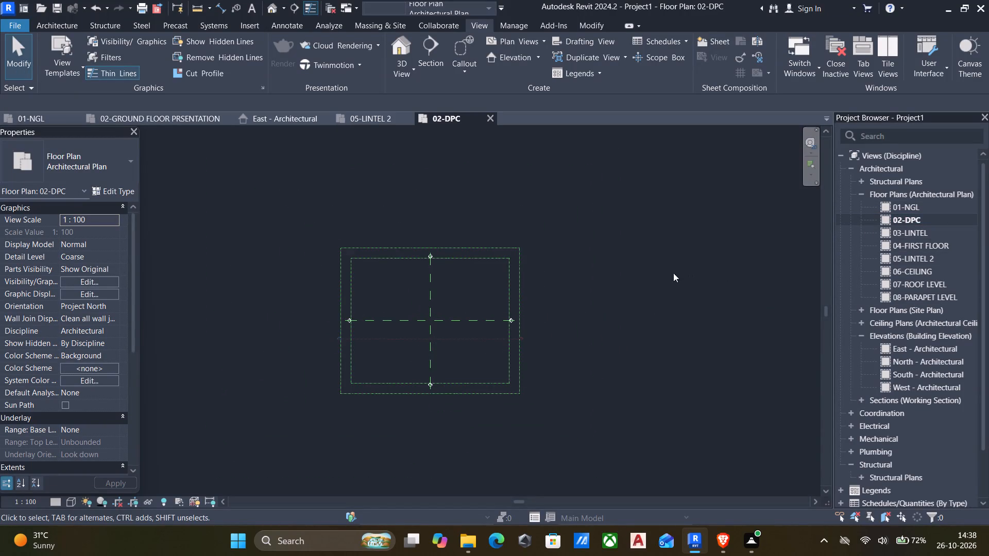
pyautogui.scroll(5, 442, 344)
pyautogui.moveTo(431, 344); pyautogui.dragTo(525, 343, button='middle')
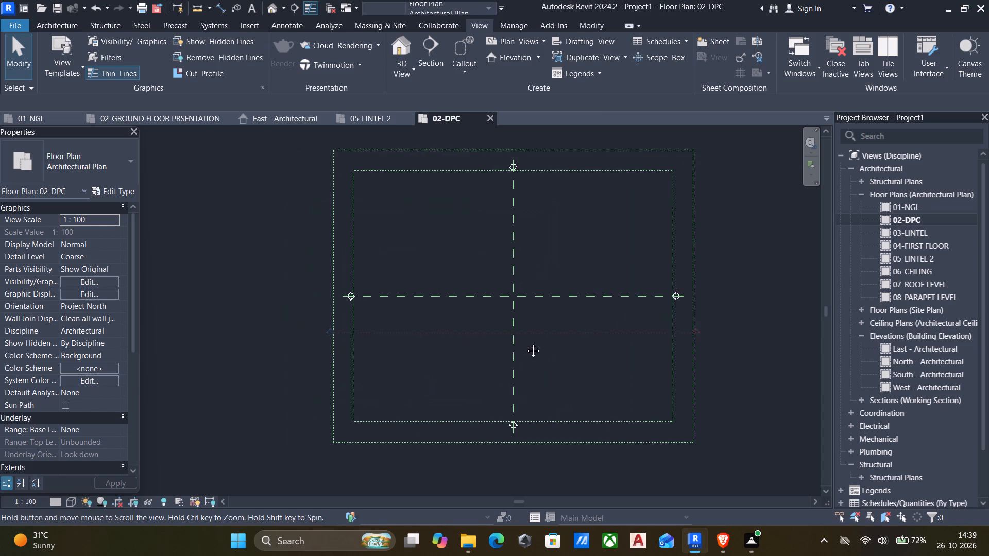
pyautogui.moveTo(525, 343); pyautogui.dragTo(526, 343, button='middle')
pyautogui.scroll(-2, 526, 343)
pyautogui.moveTo(521, 337); pyautogui.dragTo(506, 340, button='middle')
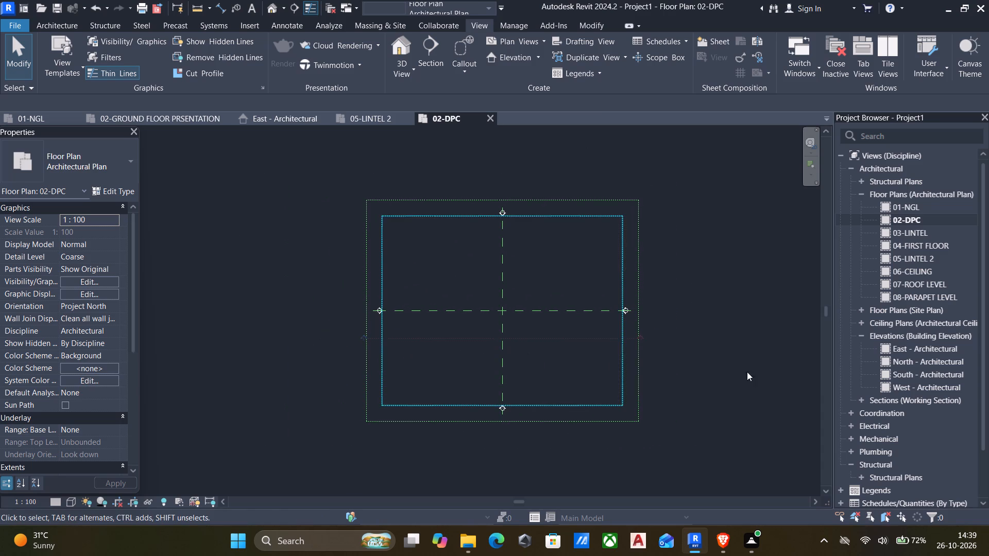
pyautogui.doubleClick(895, 346)
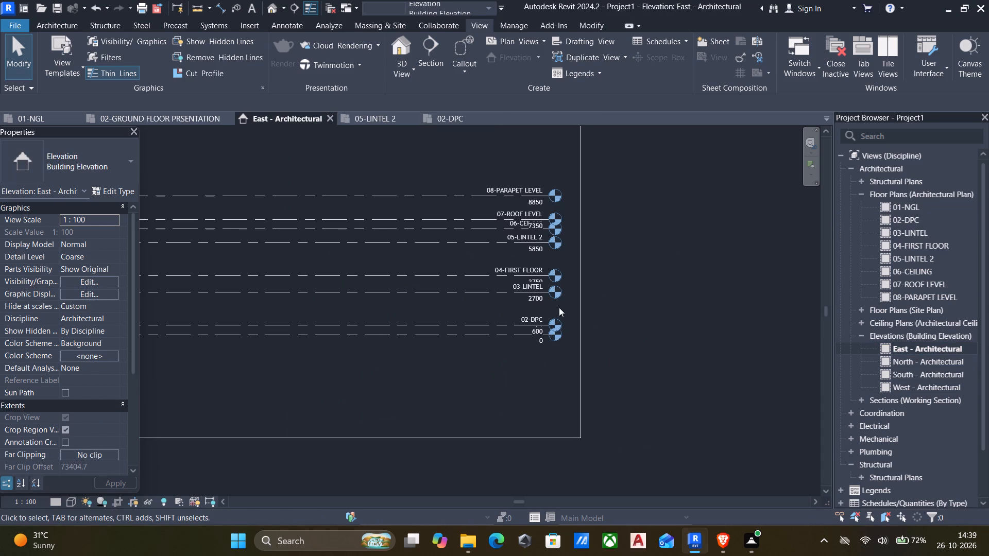
pyautogui.scroll(10, 523, 206)
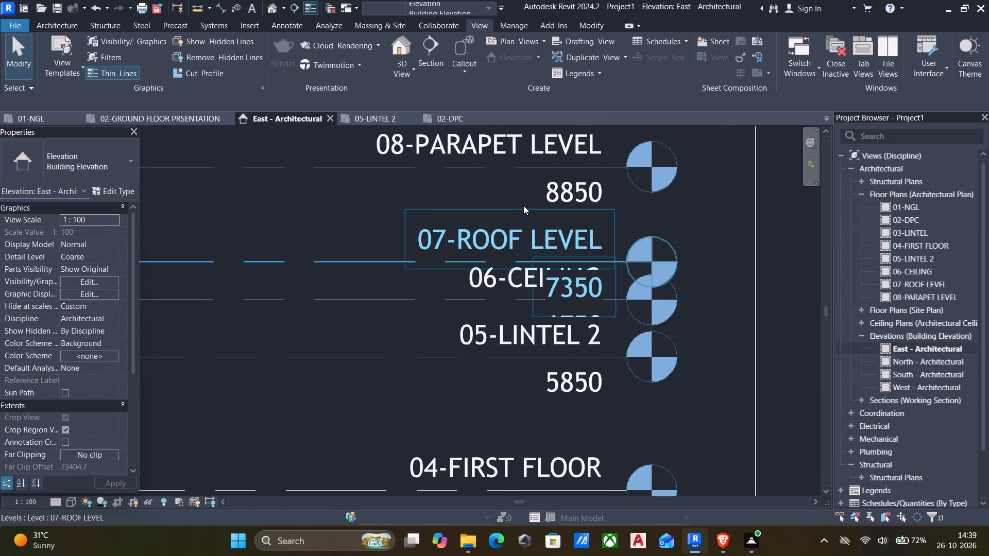
pyautogui.scroll(-7, 523, 205)
pyautogui.scroll(-2, 536, 276)
pyautogui.scroll(2, 519, 372)
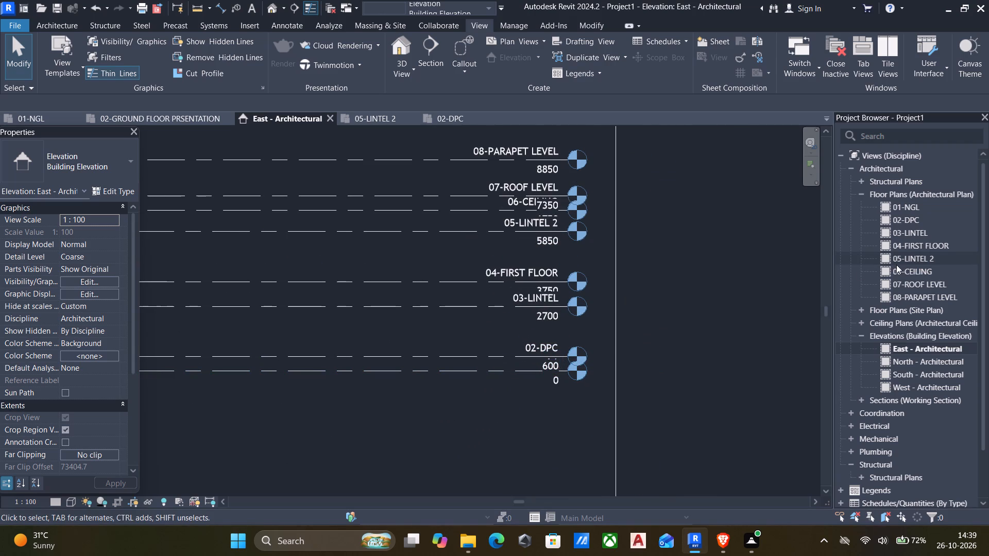
# Examine the contents of the 01-NGL floor plan and compare them with the 02-DPC floor plan.
pyautogui.doubleClick(886, 205)
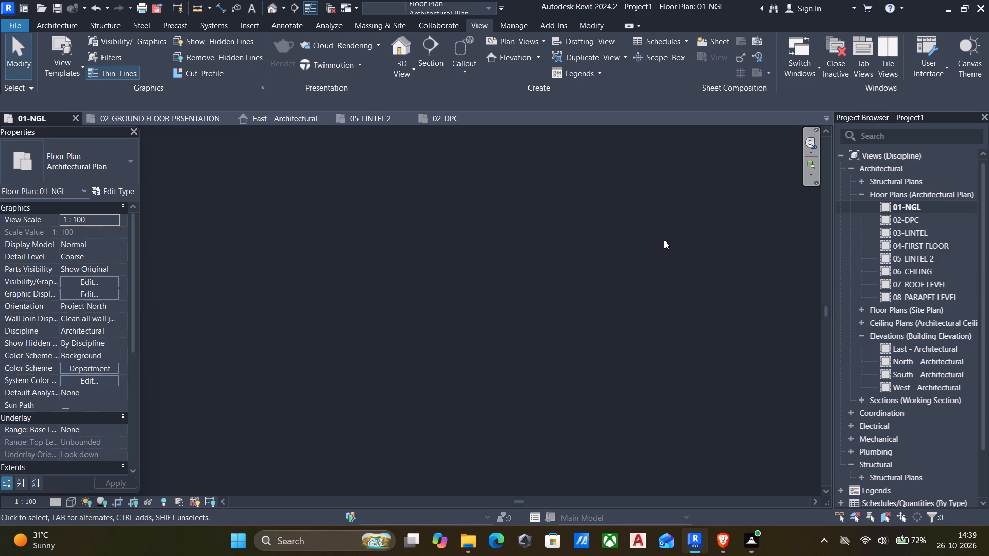
pyautogui.scroll(-6, 643, 252)
pyautogui.scroll(-4, 524, 251)
pyautogui.doubleClick(890, 199)
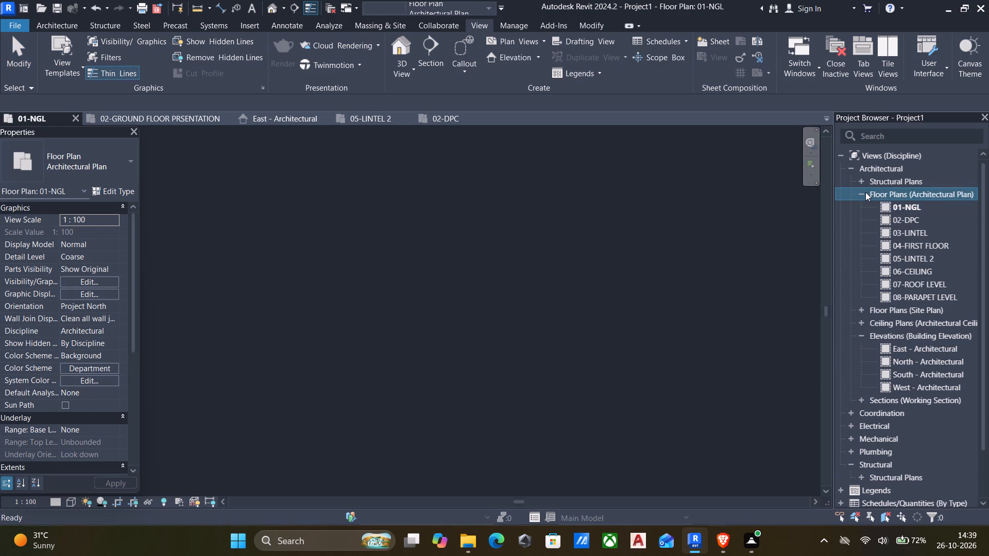
pyautogui.click(865, 192)
pyautogui.doubleClick(892, 211)
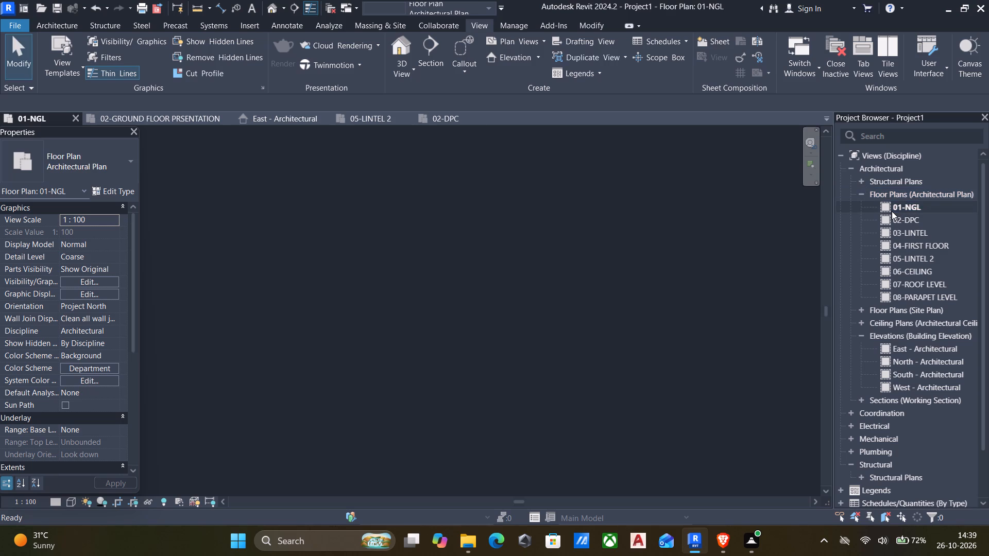
pyautogui.doubleClick(890, 220)
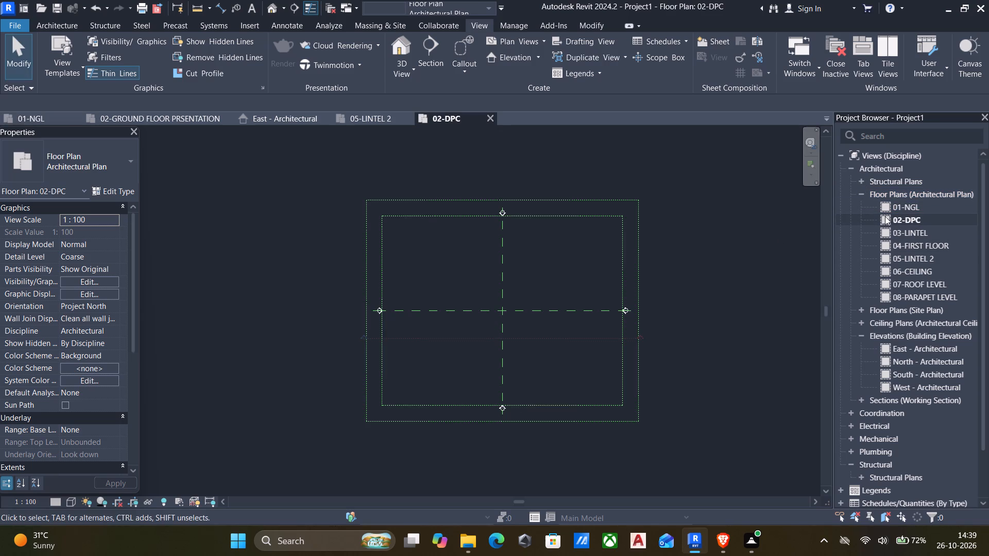
pyautogui.click(883, 214)
pyautogui.doubleClick(890, 205)
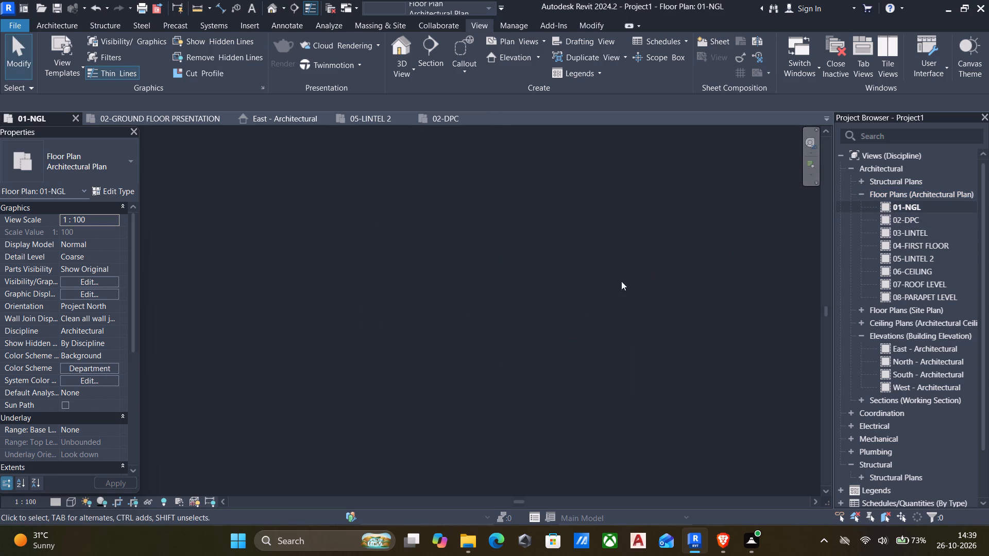
pyautogui.scroll(-4, 539, 294)
pyautogui.moveTo(523, 322); pyautogui.dragTo(522, 335, button='middle')
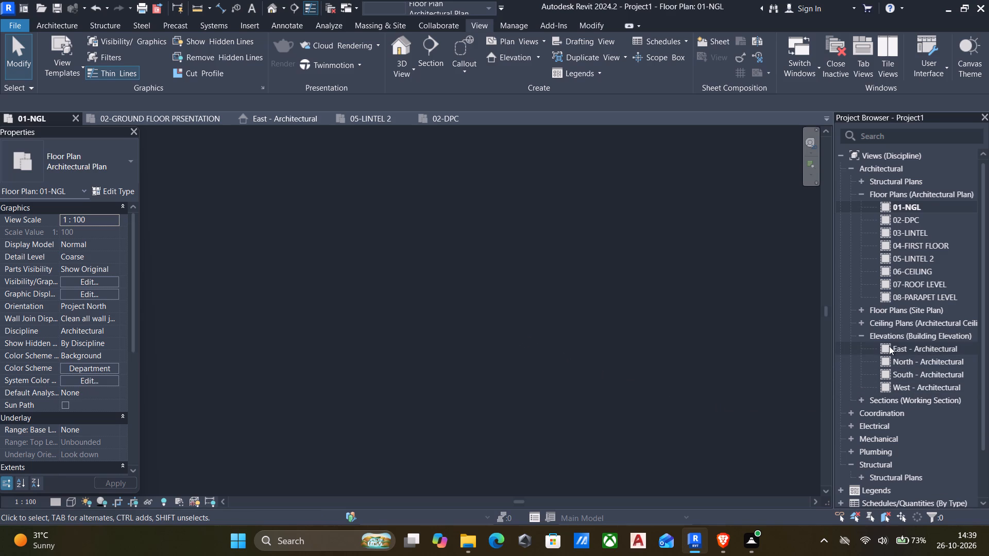
# In the East elevation, add elbows to the 02-DPC and L1 levels, offsetting the 02-DPC head upward and the L1 head downward.
pyautogui.doubleClick(889, 345)
pyautogui.click(534, 367)
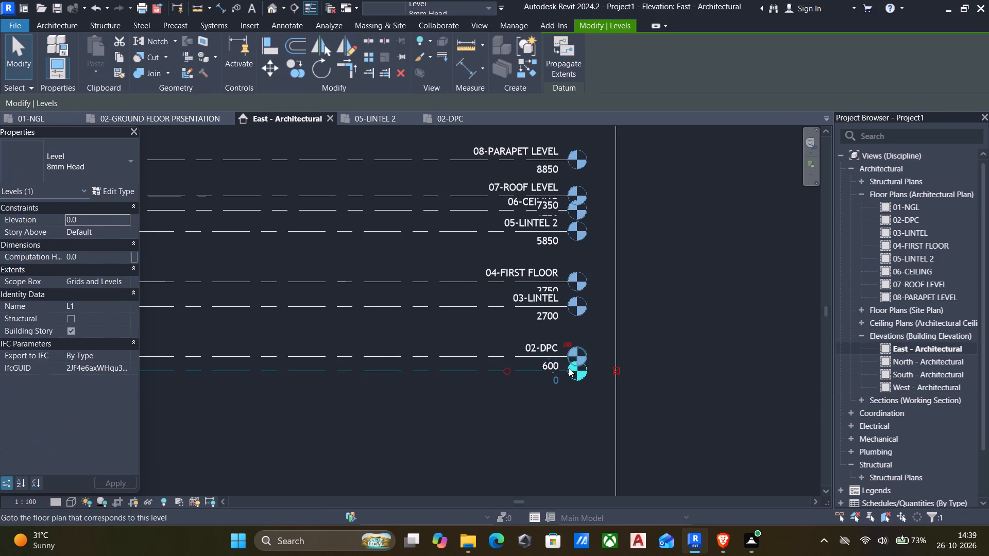
pyautogui.scroll(3, 552, 376)
pyautogui.click(501, 344)
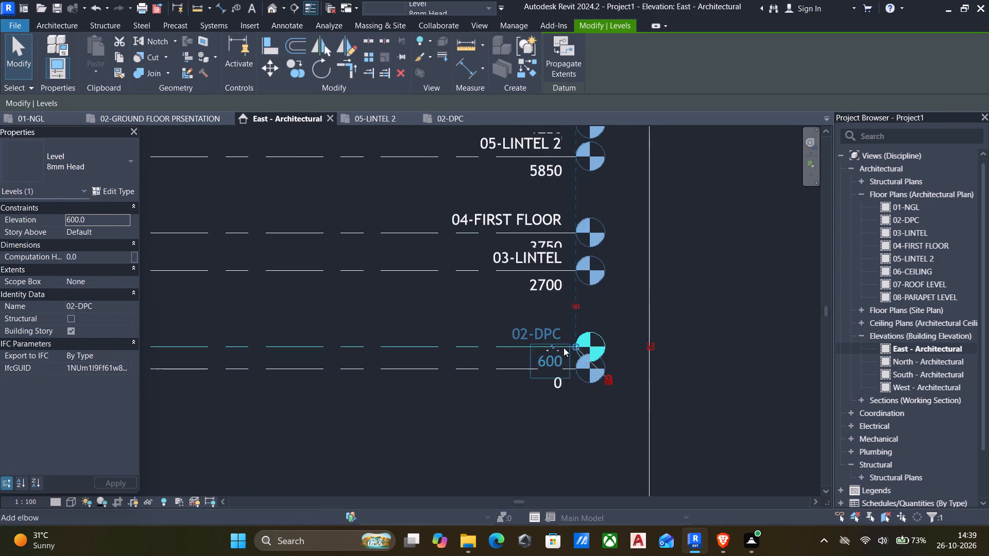
pyautogui.click(552, 346)
pyautogui.moveTo(549, 368); pyautogui.dragTo(549, 368)
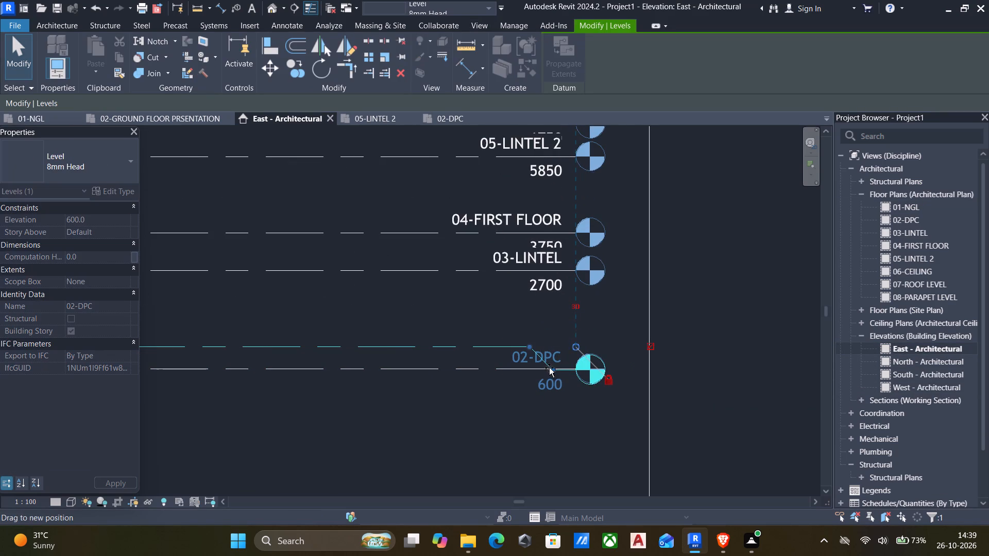
pyautogui.moveTo(549, 368); pyautogui.dragTo(549, 331)
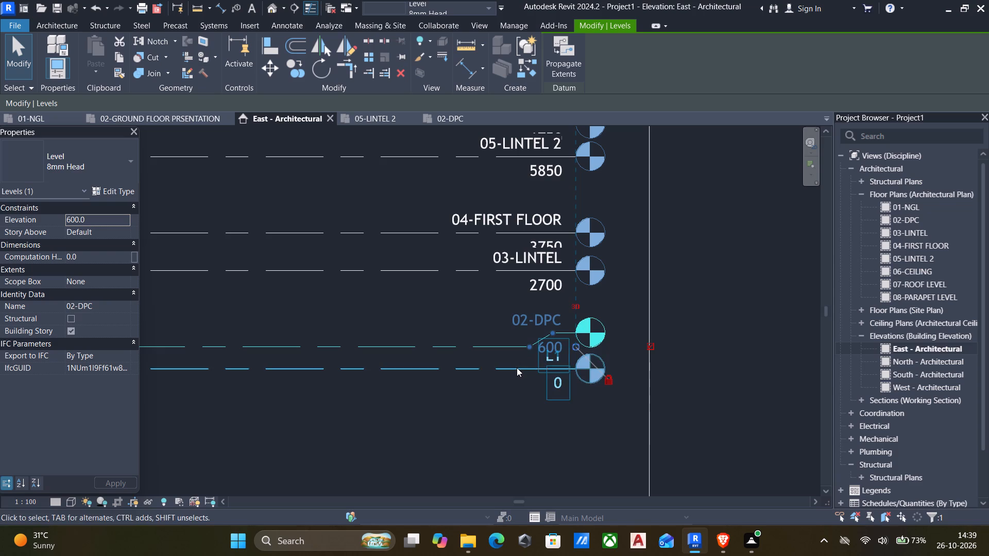
pyautogui.click(517, 368)
pyautogui.click(552, 367)
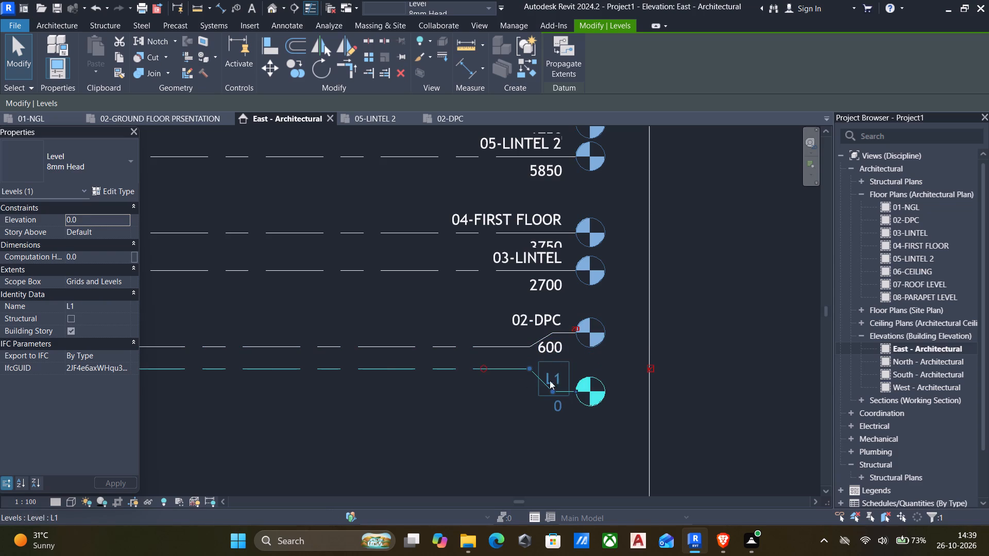
pyautogui.click(507, 407)
# Add an elbow to the 03-LINTEL level line so its head sits lower, clear of the 04-FIRST FLOOR elevation text.
pyautogui.click(479, 270)
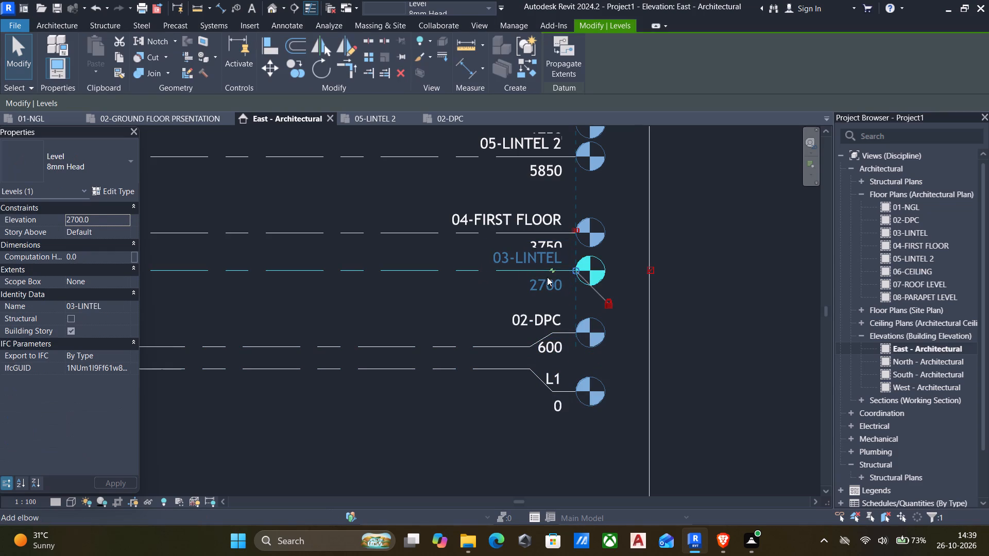
pyautogui.click(550, 270)
pyautogui.click(451, 313)
pyautogui.moveTo(462, 304); pyautogui.dragTo(456, 326, button='middle')
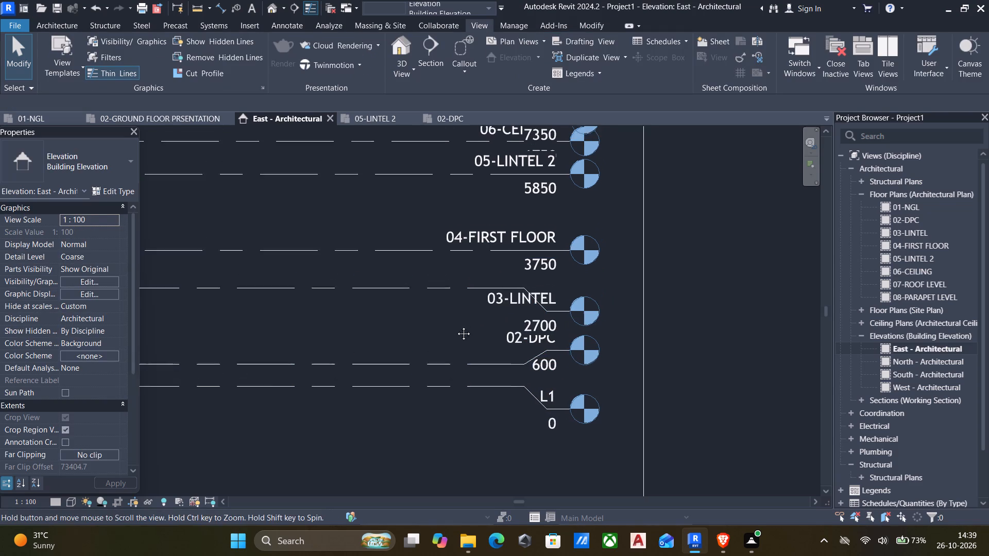
pyautogui.moveTo(456, 326); pyautogui.dragTo(456, 342, button='middle')
pyautogui.scroll(2, 537, 342)
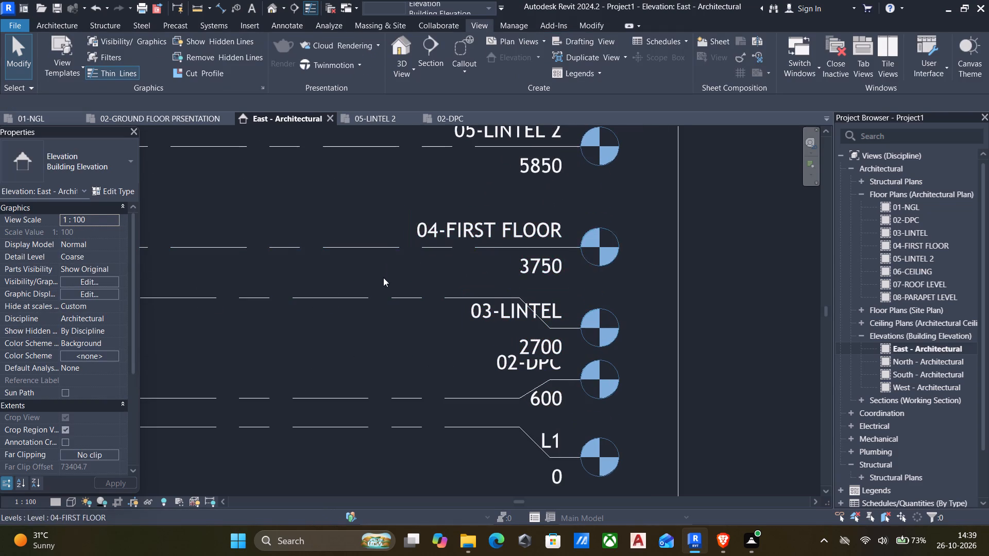
# Add elbows to the 05-LINTEL 2 and 06-CEILING levels so their heads drop clear of the level heads above.
pyautogui.moveTo(383, 279); pyautogui.dragTo(372, 411, button='middle')
pyautogui.moveTo(393, 327); pyautogui.dragTo(402, 421, button='middle')
pyautogui.click(413, 372)
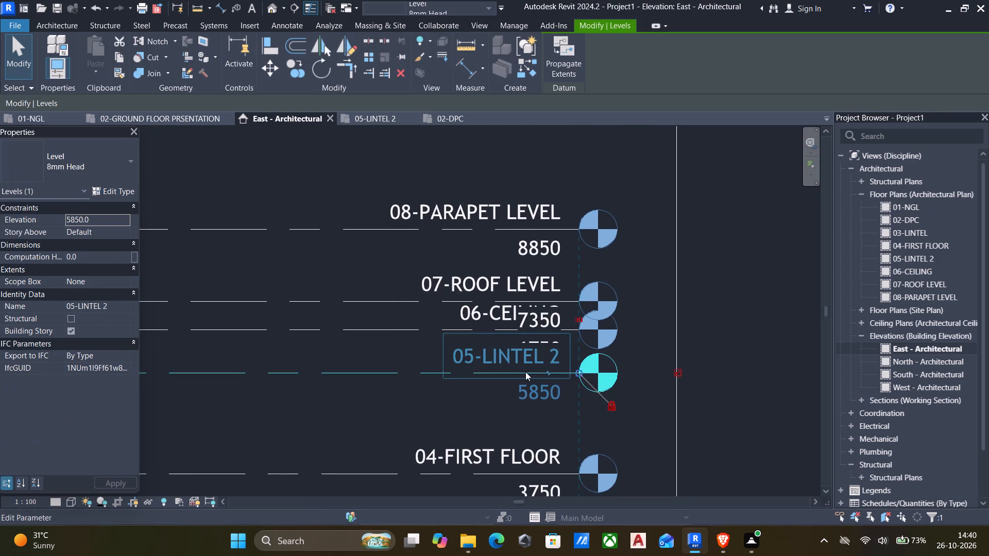
pyautogui.click(551, 370)
pyautogui.click(418, 333)
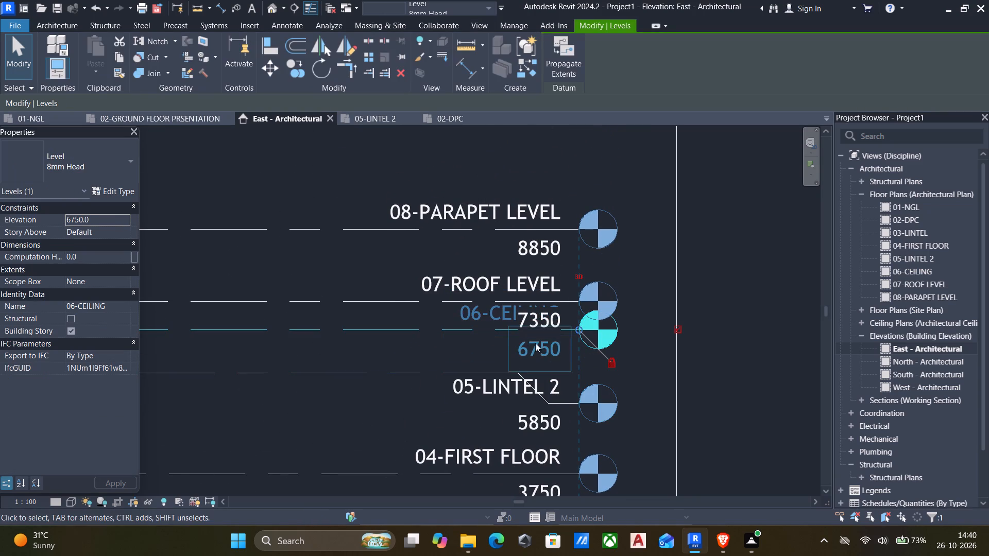
pyautogui.click(548, 327)
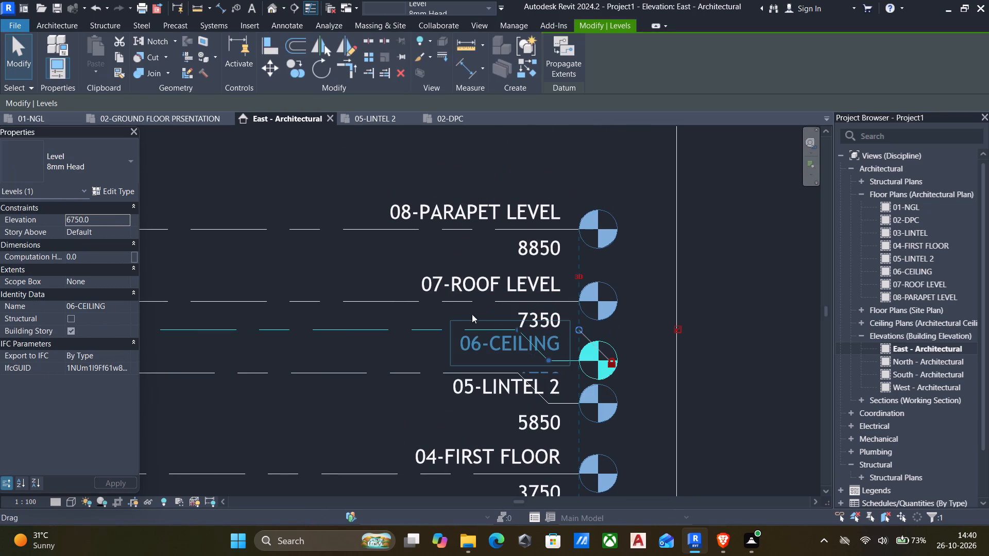
pyautogui.click(446, 306)
pyautogui.scroll(-7, 366, 353)
pyautogui.moveTo(366, 367); pyautogui.dragTo(594, 296, button='middle')
pyautogui.click(520, 312)
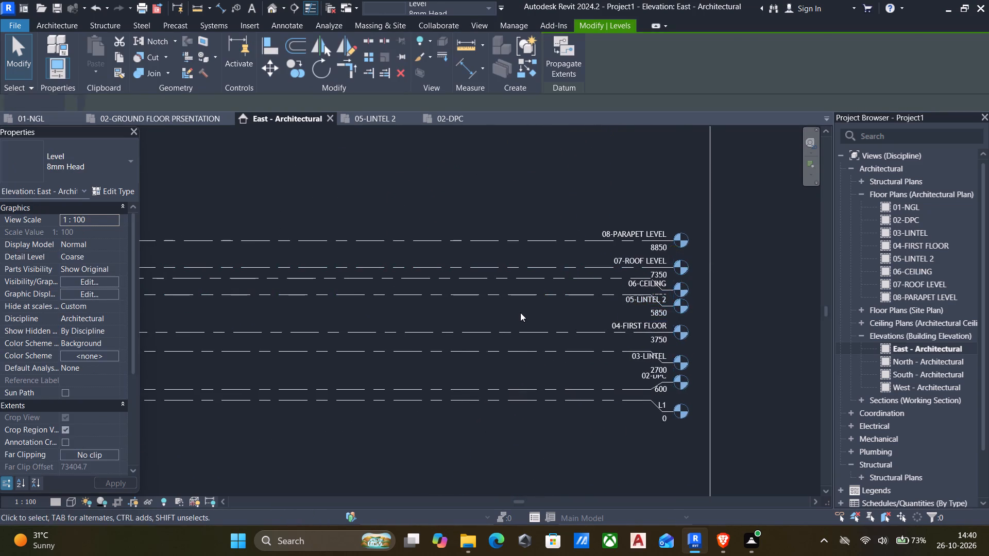
pyautogui.scroll(-5, 446, 340)
pyautogui.moveTo(456, 344); pyautogui.dragTo(577, 305, button='middle')
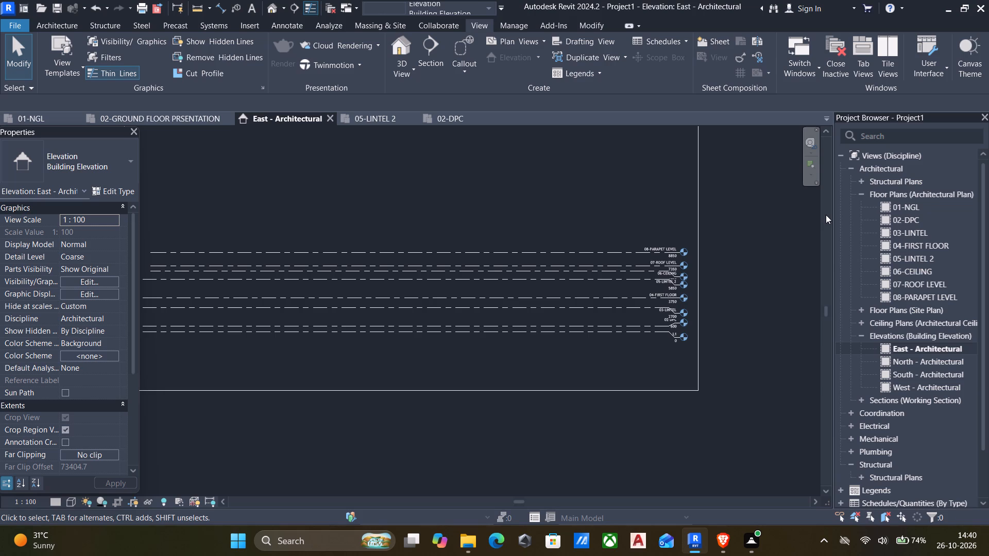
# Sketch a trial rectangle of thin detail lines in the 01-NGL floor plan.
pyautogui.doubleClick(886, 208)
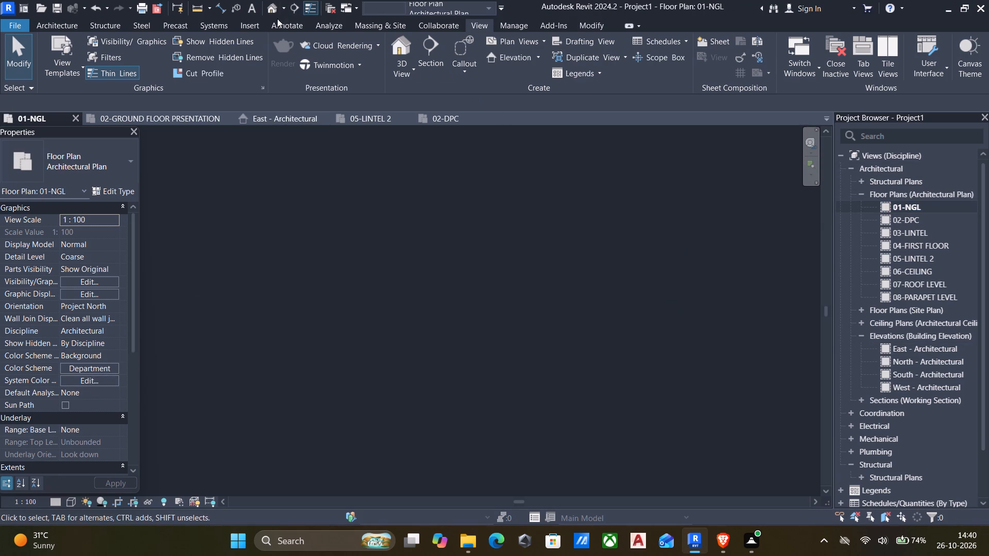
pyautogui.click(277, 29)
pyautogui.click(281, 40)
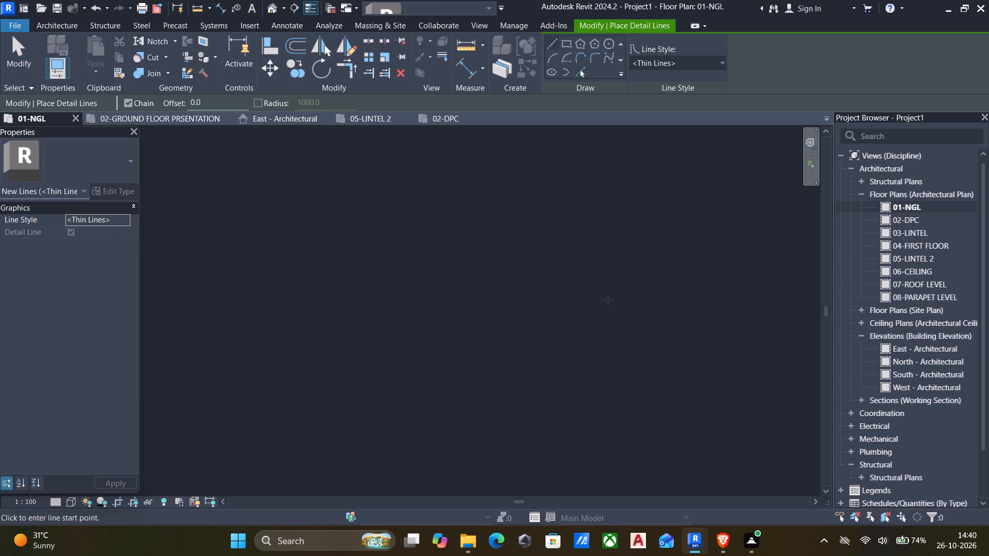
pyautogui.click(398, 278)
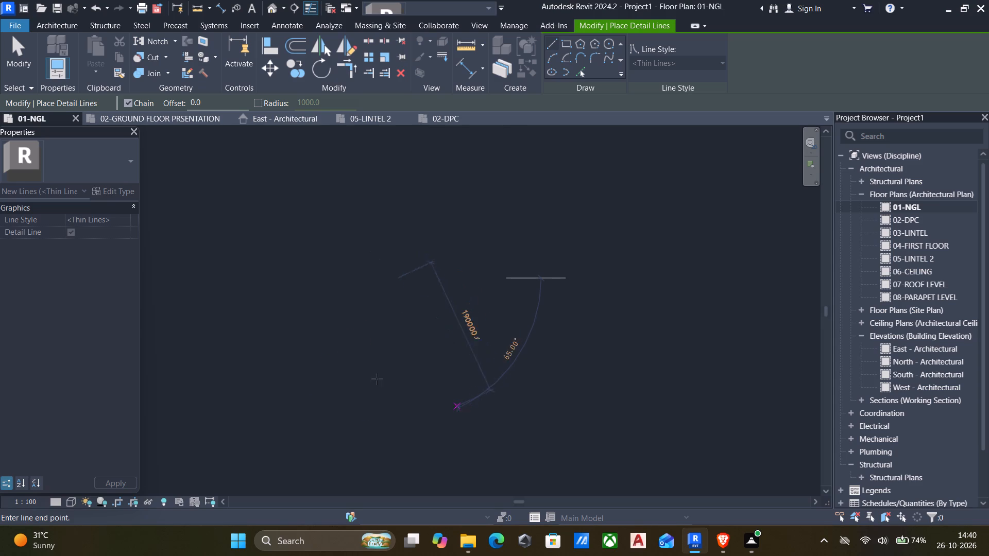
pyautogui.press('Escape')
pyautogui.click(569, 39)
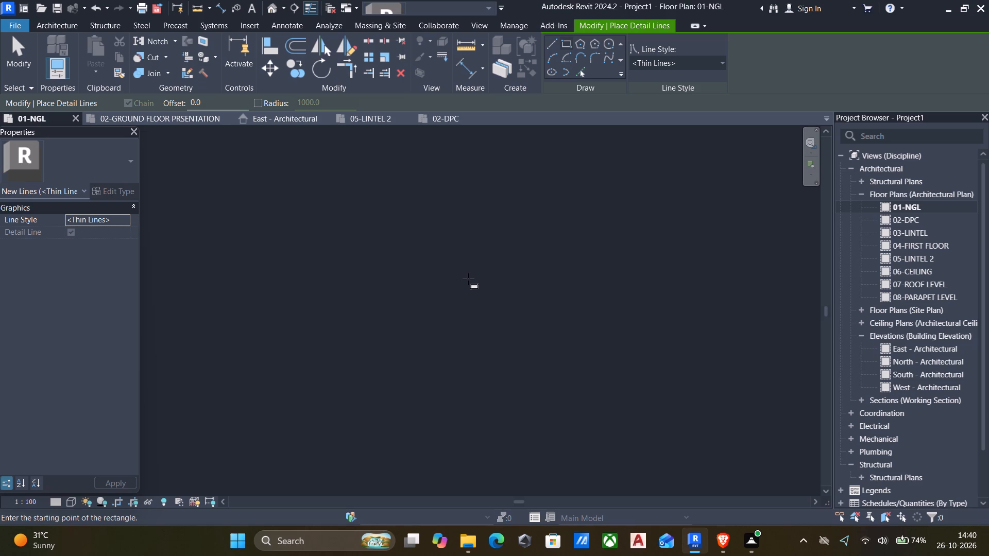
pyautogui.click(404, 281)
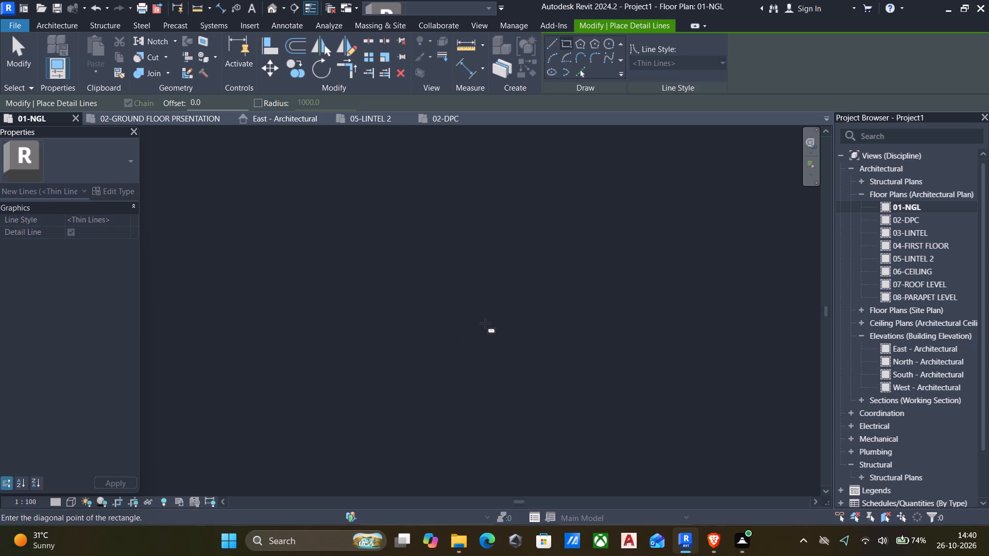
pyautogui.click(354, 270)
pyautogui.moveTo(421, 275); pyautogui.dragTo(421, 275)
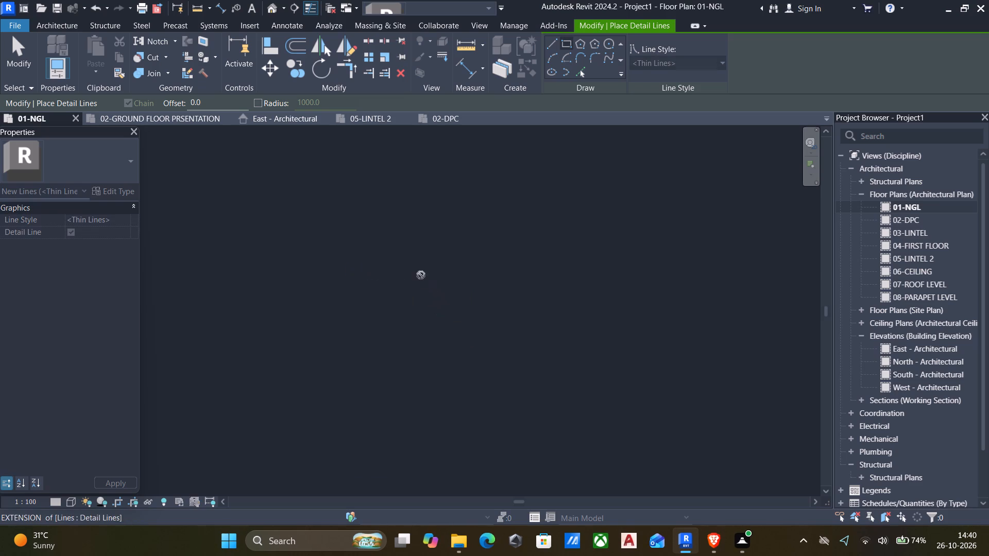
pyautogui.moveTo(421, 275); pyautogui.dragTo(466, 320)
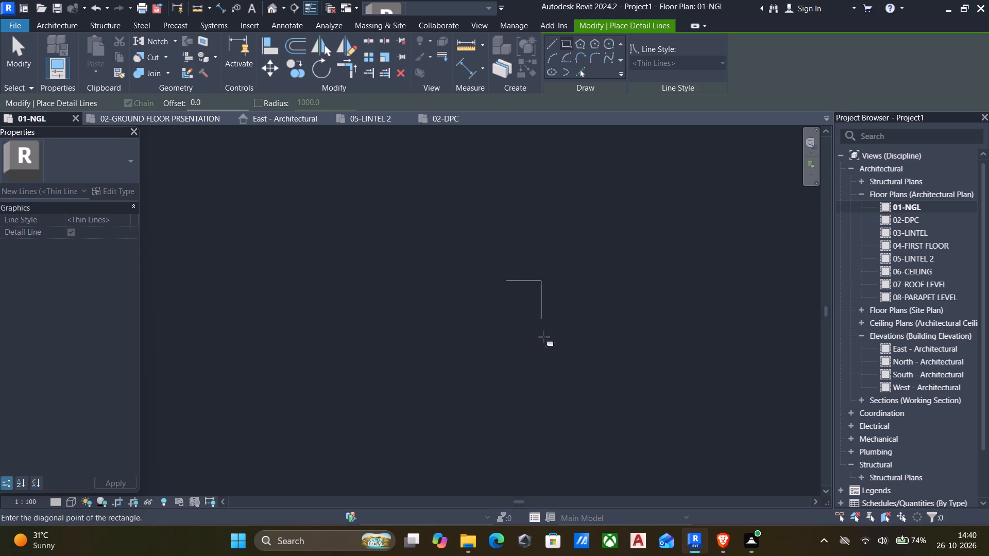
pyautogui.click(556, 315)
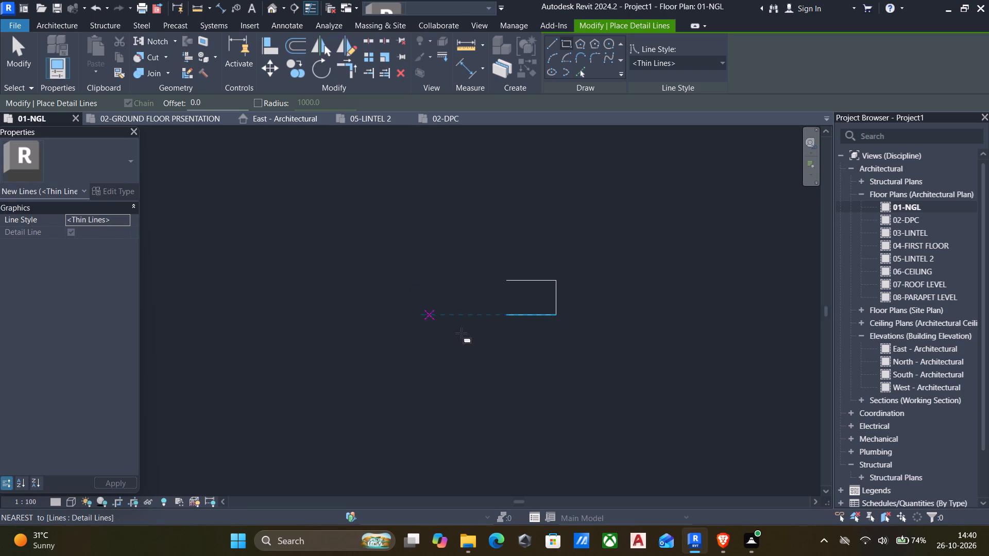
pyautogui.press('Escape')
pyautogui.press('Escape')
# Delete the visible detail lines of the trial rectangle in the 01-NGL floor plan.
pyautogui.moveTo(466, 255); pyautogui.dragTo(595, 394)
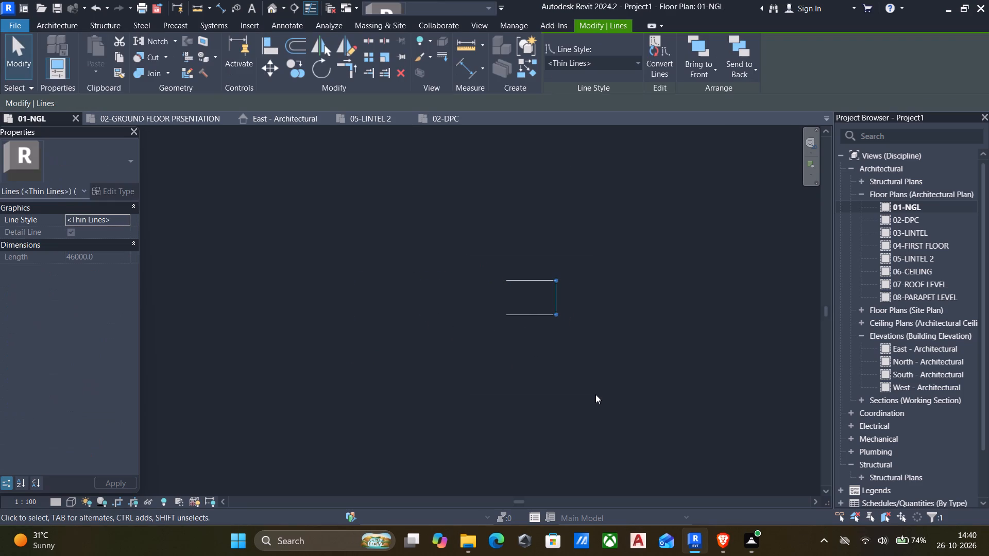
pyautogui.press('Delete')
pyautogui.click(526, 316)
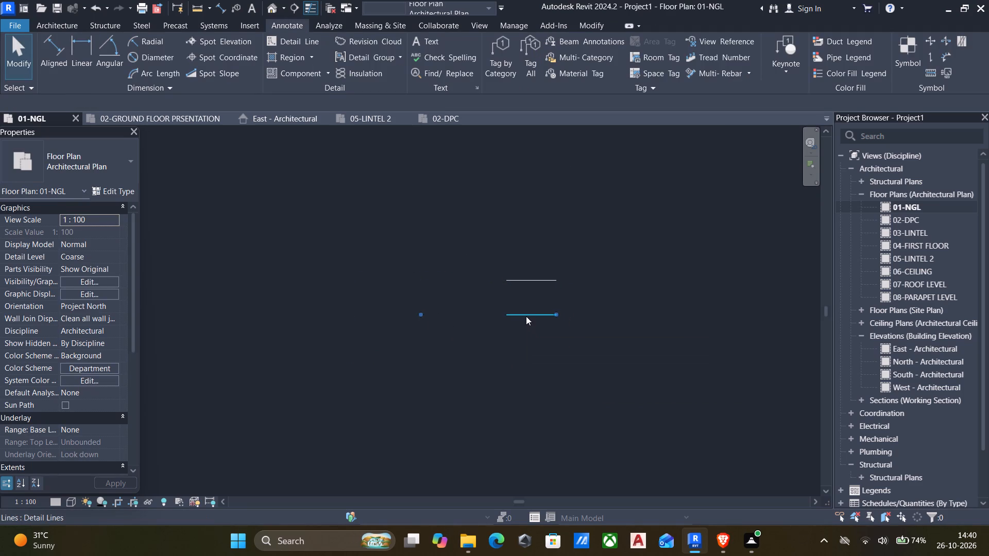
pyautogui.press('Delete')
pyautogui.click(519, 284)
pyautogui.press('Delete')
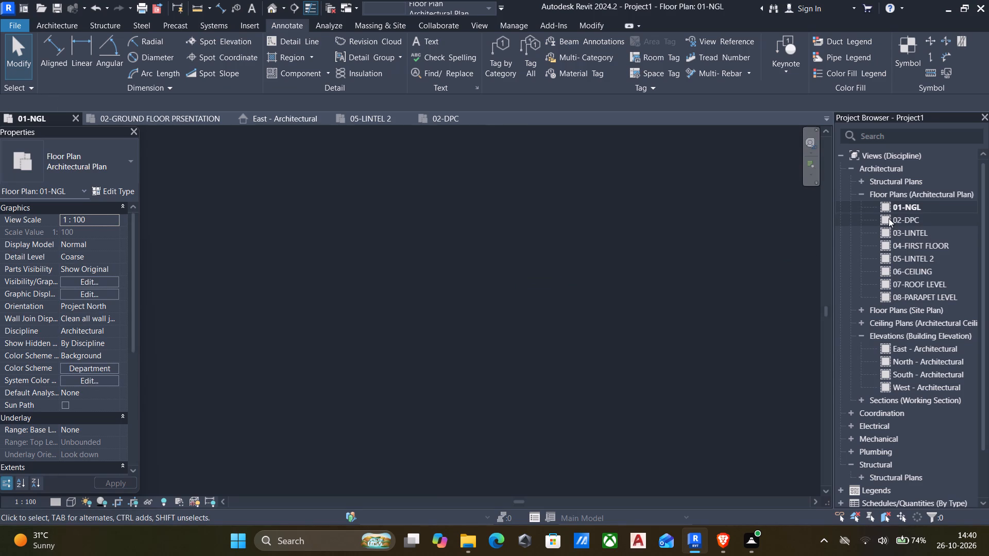
# In the 02-DPC floor plan, hide the categories of the crossing reference planes and the horizontal line just below their intersection.
pyautogui.doubleClick(889, 218)
pyautogui.moveTo(592, 354); pyautogui.dragTo(493, 271)
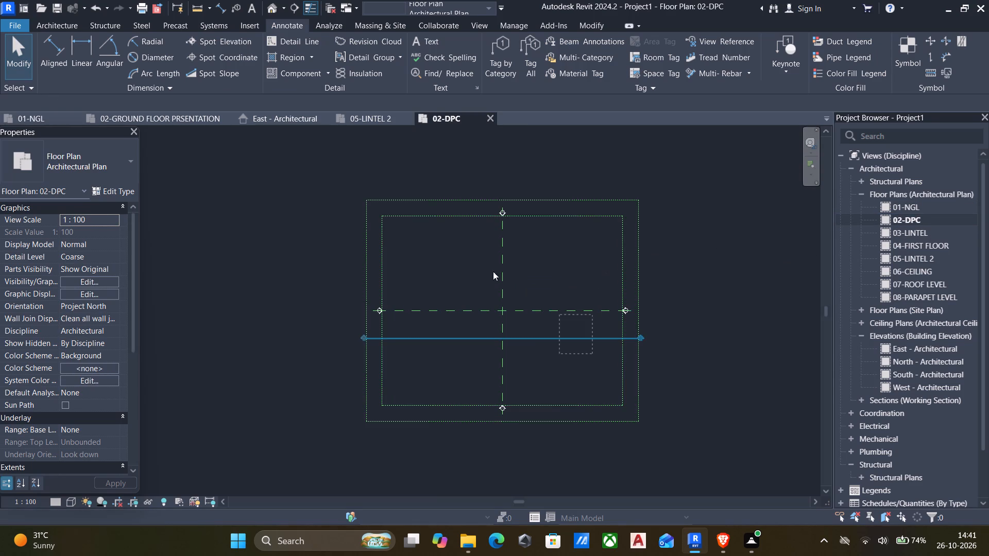
pyautogui.moveTo(493, 271); pyautogui.dragTo(468, 263)
pyautogui.rightClick(278, 224)
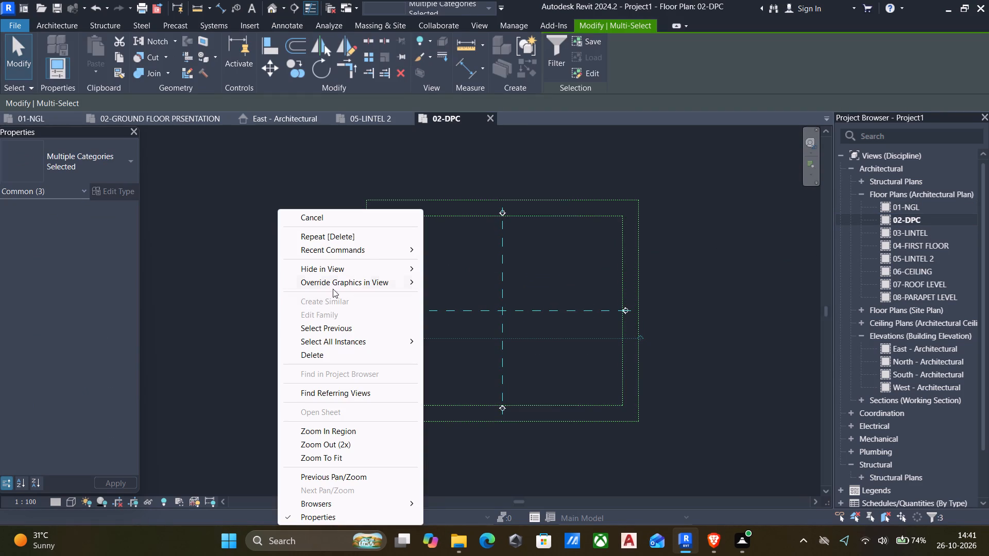
pyautogui.click(324, 272)
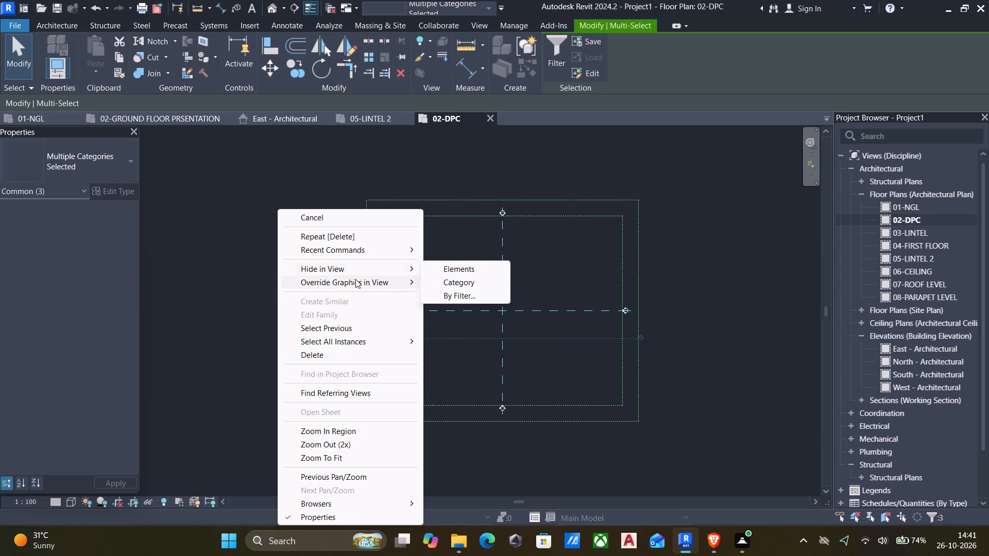
pyautogui.click(346, 267)
pyautogui.click(451, 278)
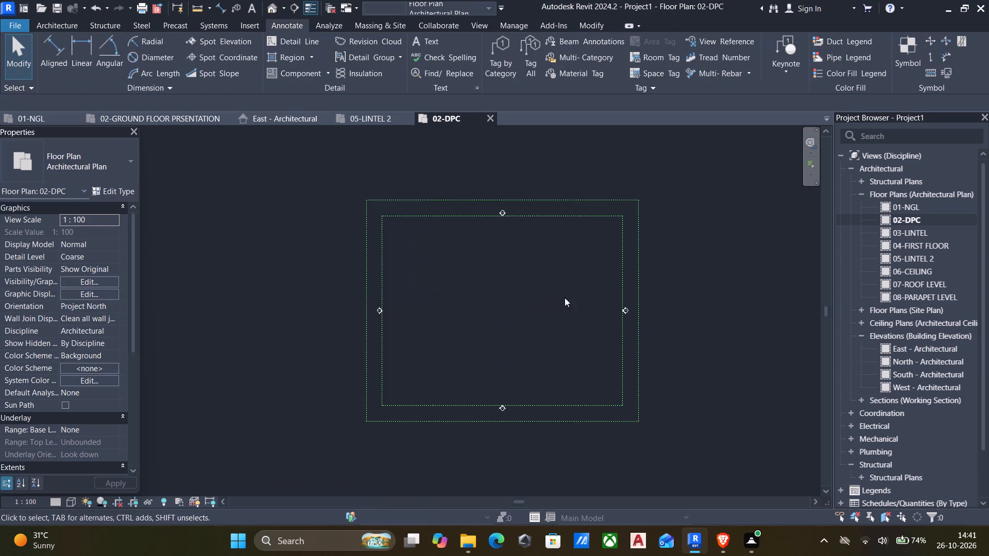
# Hide the elevation marker category in the 02-DPC floor plan.
pyautogui.moveTo(586, 284); pyautogui.dragTo(681, 355)
pyautogui.rightClick(492, 301)
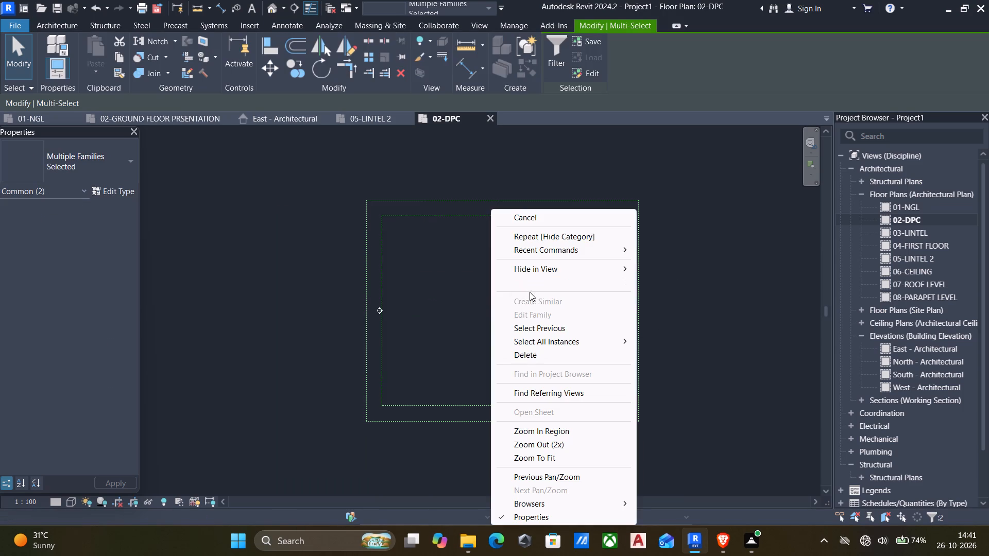
pyautogui.click(531, 272)
pyautogui.click(663, 285)
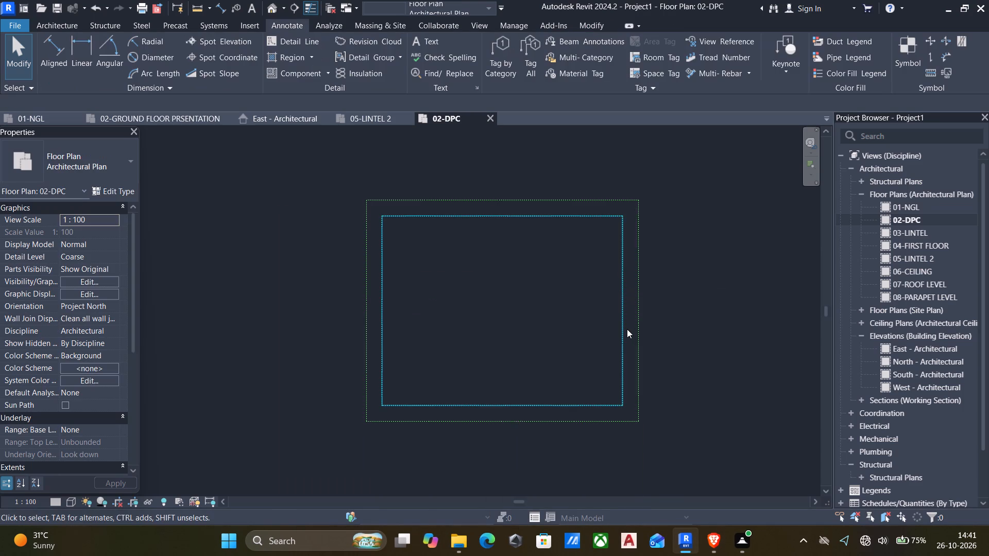
# Hide the Grids and Levels scope box as an individual element in the 02-DPC floor plan.
pyautogui.click(622, 331)
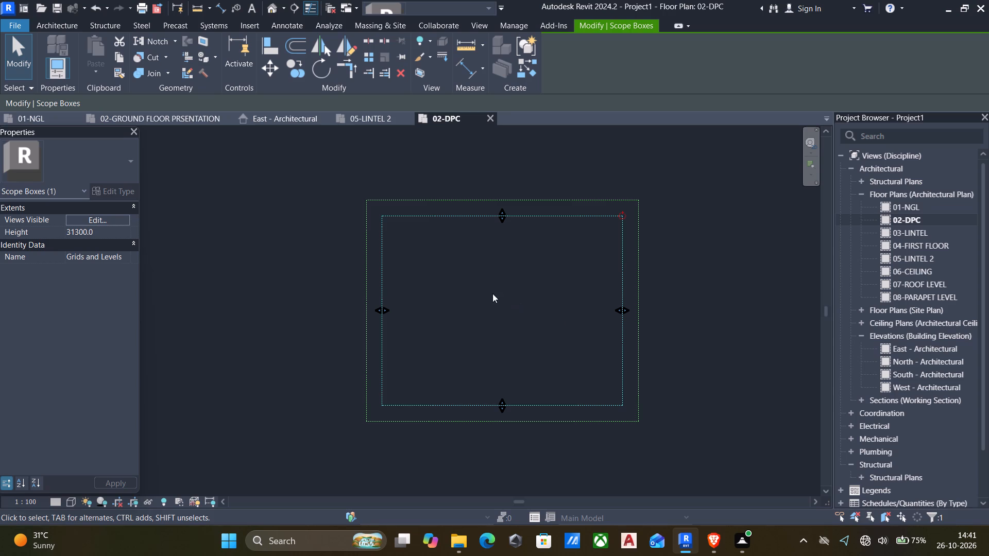
pyautogui.rightClick(434, 301)
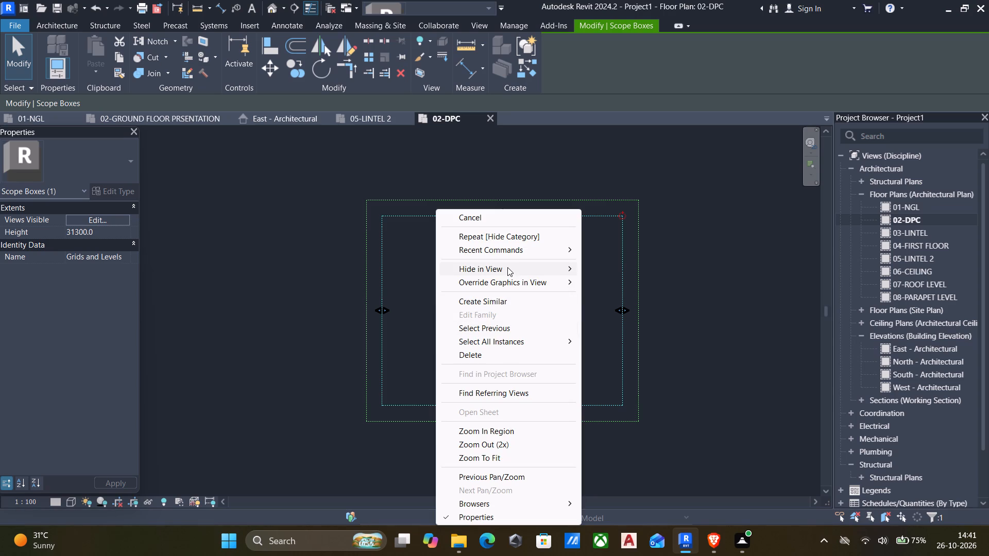
pyautogui.click(507, 267)
pyautogui.click(605, 269)
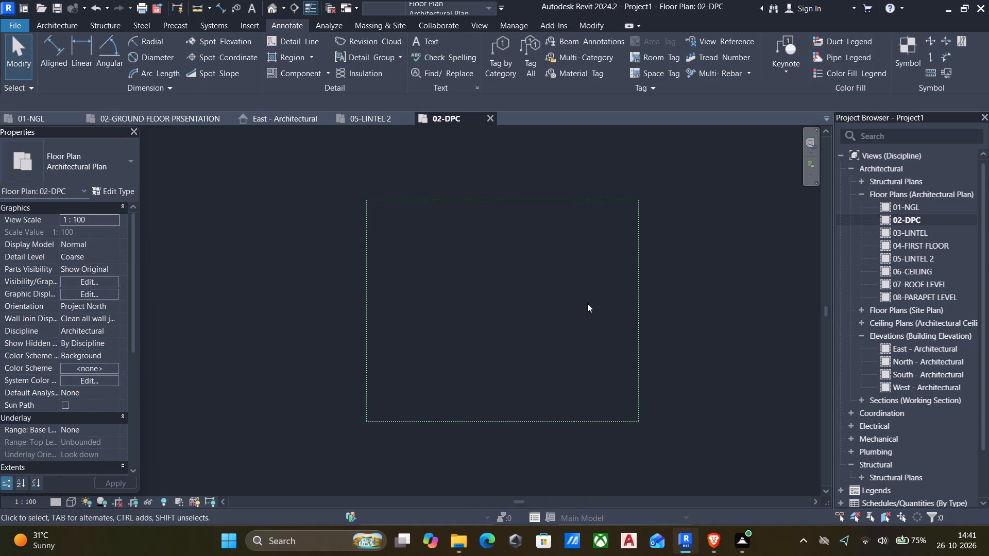
# Draw a detail-line rectangle about 6000 by 4000 mm inside the crop boundary of the 02-DPC floor plan.
pyautogui.scroll(4, 587, 303)
pyautogui.moveTo(587, 303); pyautogui.dragTo(560, 316, button='middle')
pyautogui.scroll(-2, 618, 312)
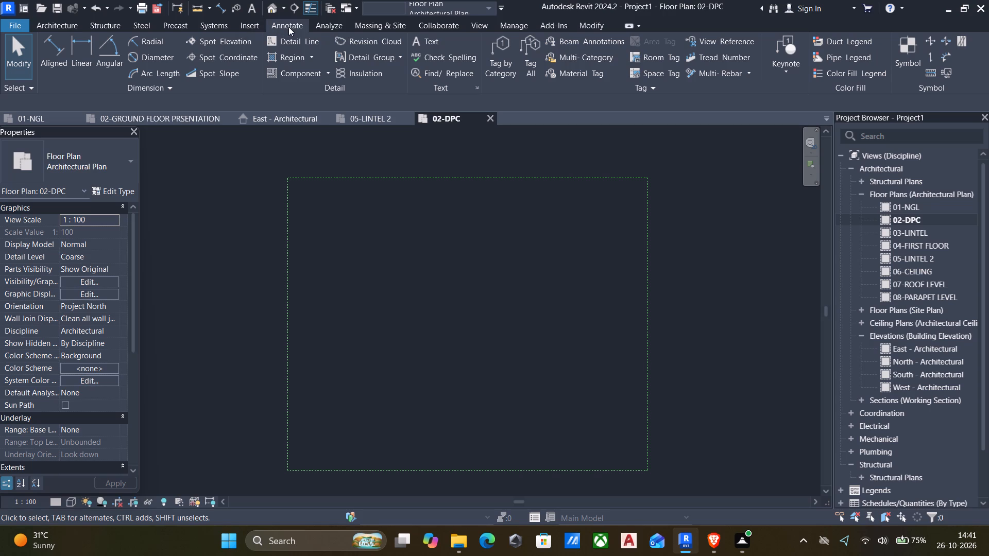
pyautogui.click(308, 42)
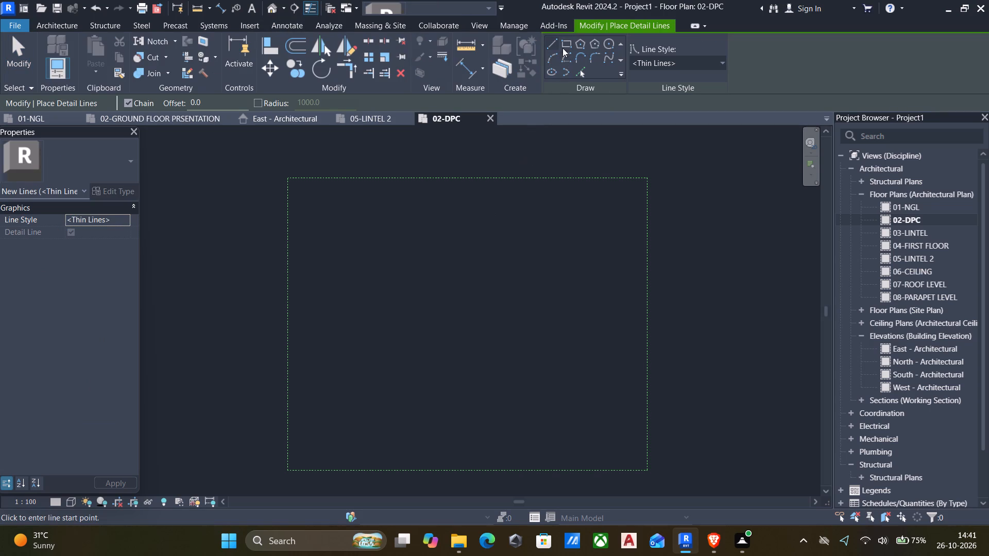
pyautogui.click(562, 46)
pyautogui.click(401, 279)
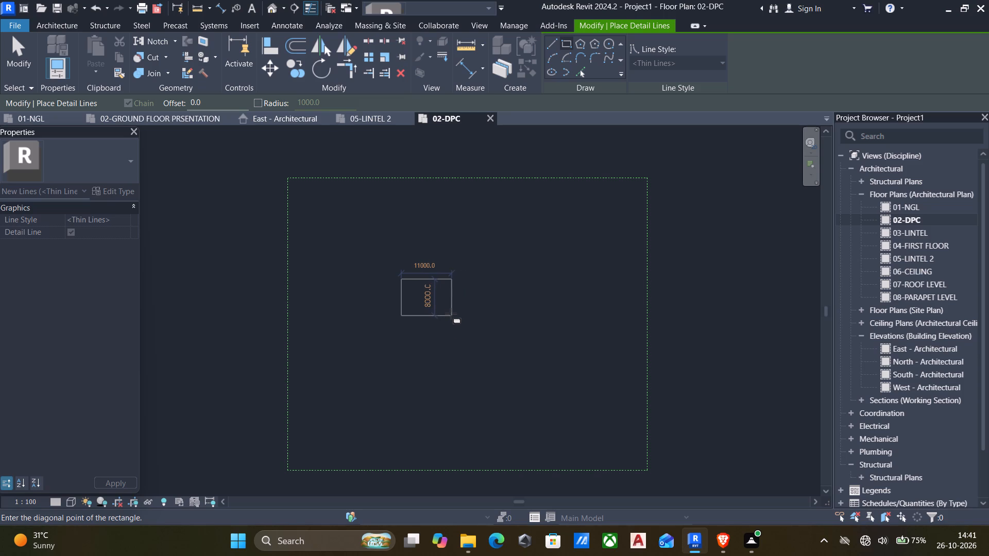
pyautogui.scroll(2, 451, 314)
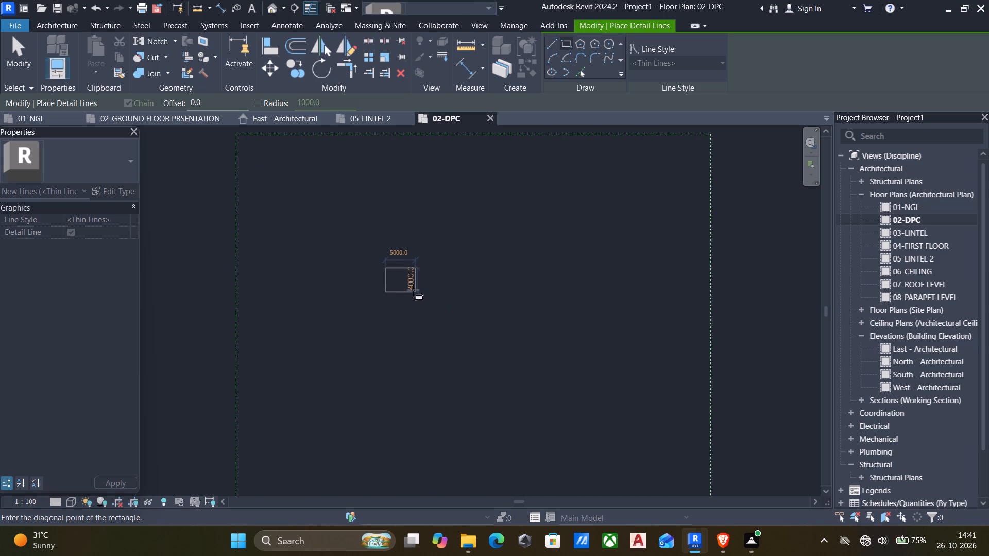
pyautogui.click(420, 290)
pyautogui.scroll(-2, 358, 305)
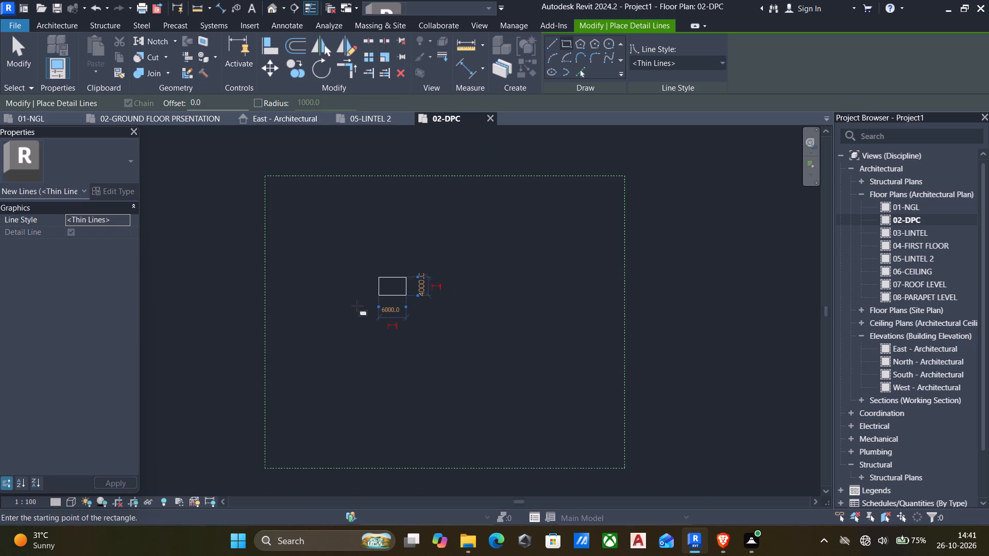
pyautogui.press('Escape')
pyautogui.press('Escape')
# Copy the rectangle's four detail lines and paste them aligned to the selected view Floor Plan: 01-NGL.
pyautogui.moveTo(334, 252); pyautogui.dragTo(474, 367)
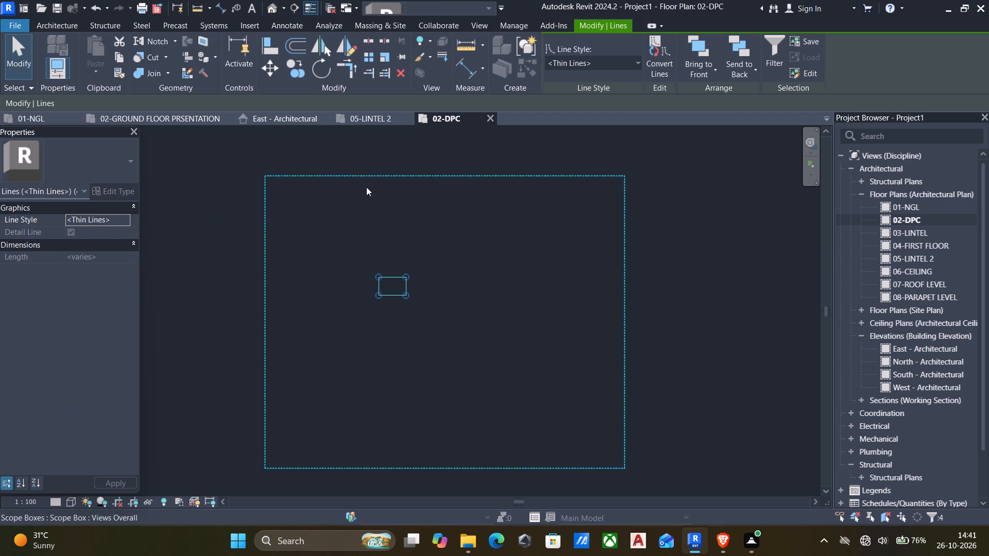
pyautogui.click(114, 55)
pyautogui.click(96, 79)
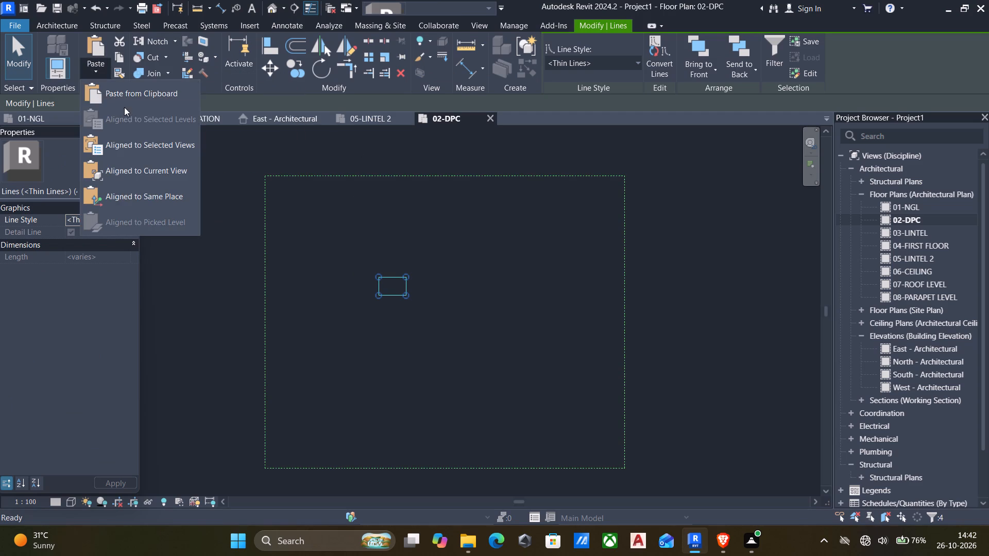
pyautogui.click(136, 141)
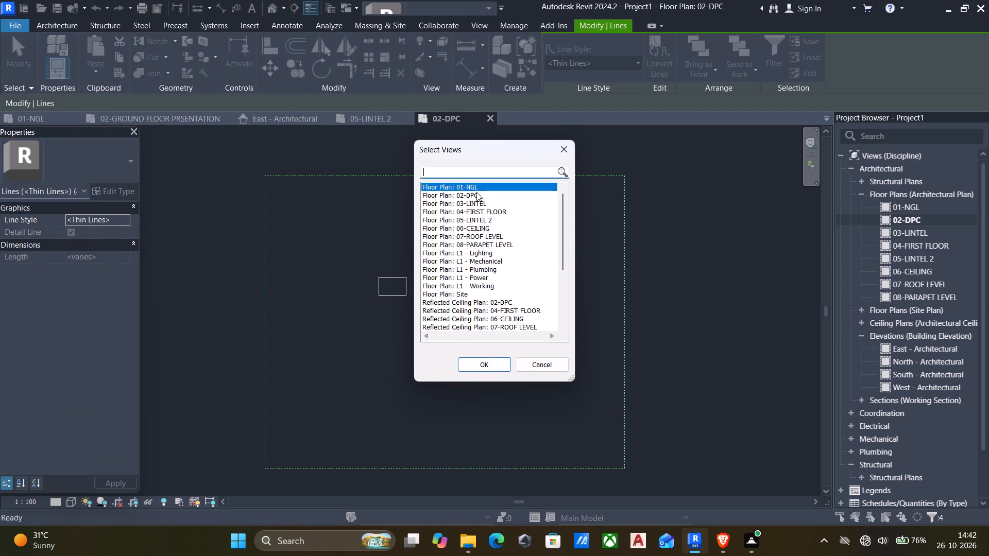
pyautogui.click(489, 359)
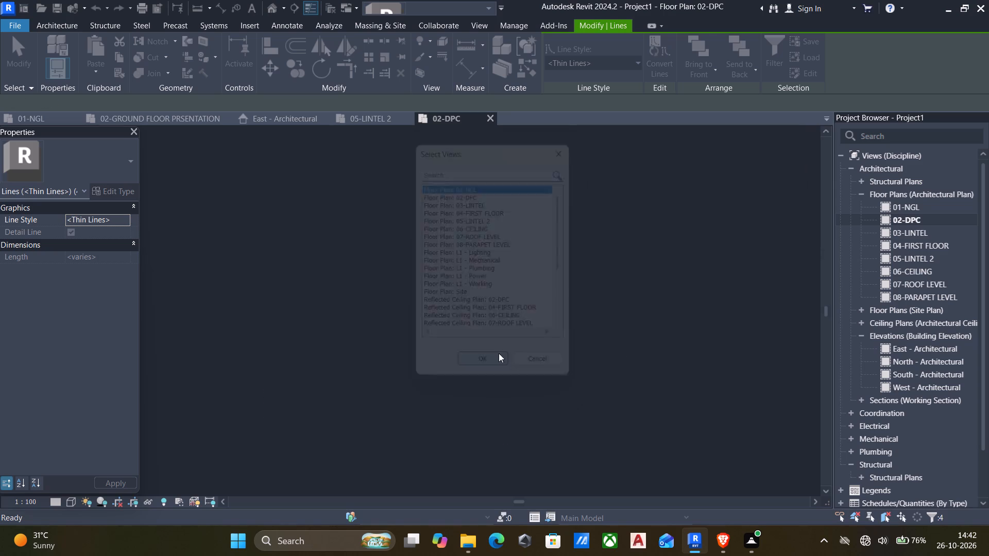
# Open the 01-NGL floor plan and examine the pasted rectangle.
pyautogui.doubleClick(888, 205)
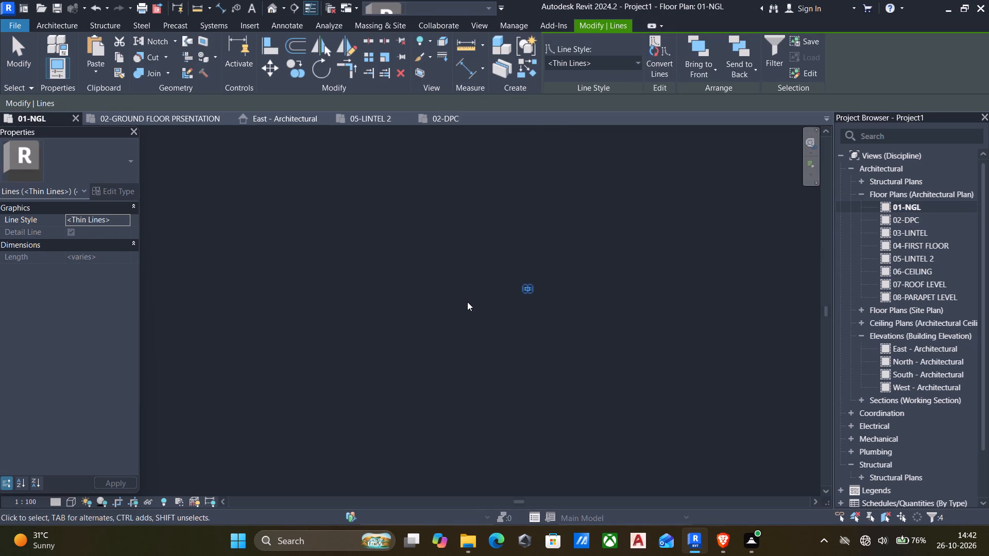
pyautogui.scroll(10, 571, 302)
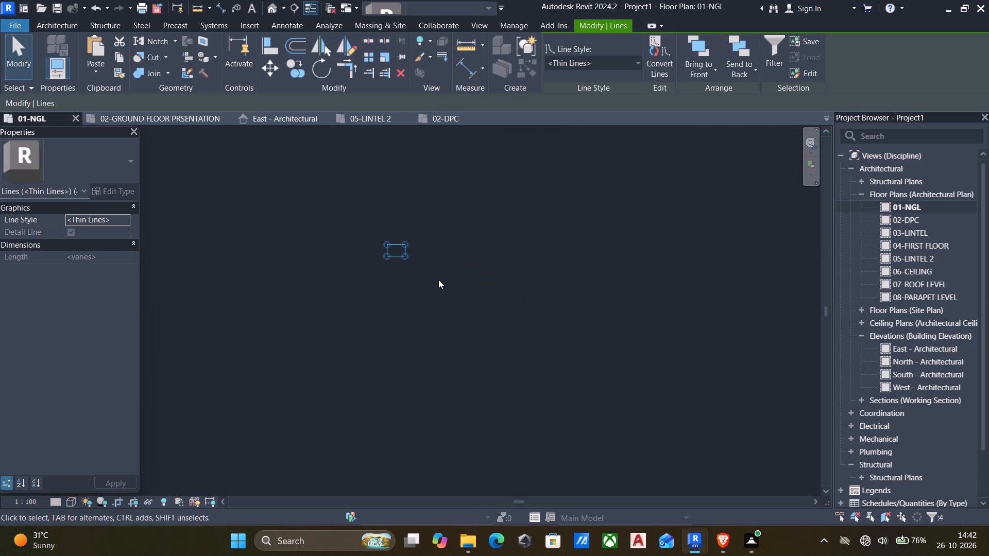
pyautogui.scroll(6, 371, 255)
pyautogui.moveTo(369, 251); pyautogui.dragTo(315, 323, button='middle')
pyautogui.scroll(2, 375, 322)
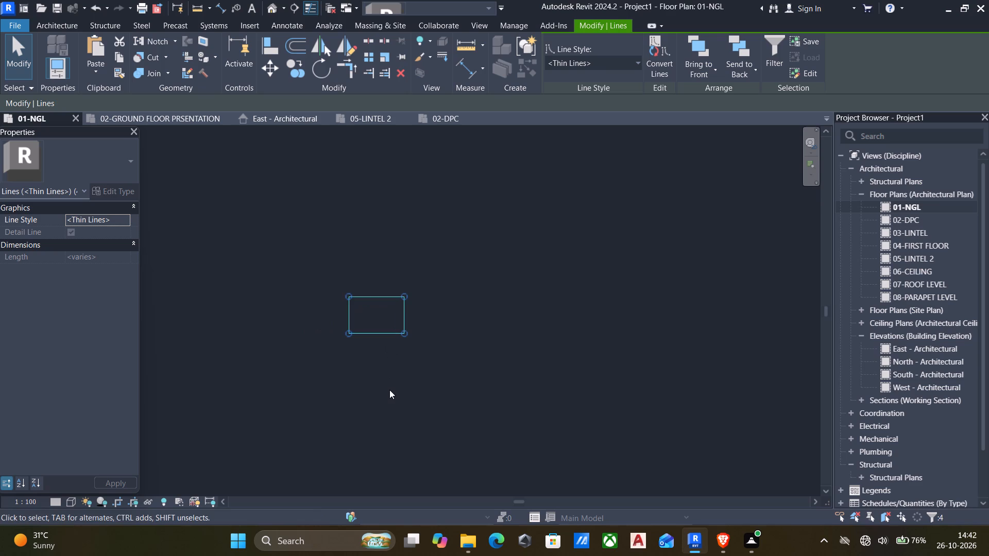
pyautogui.click(389, 390)
pyautogui.moveTo(363, 359); pyautogui.dragTo(400, 315, button='middle')
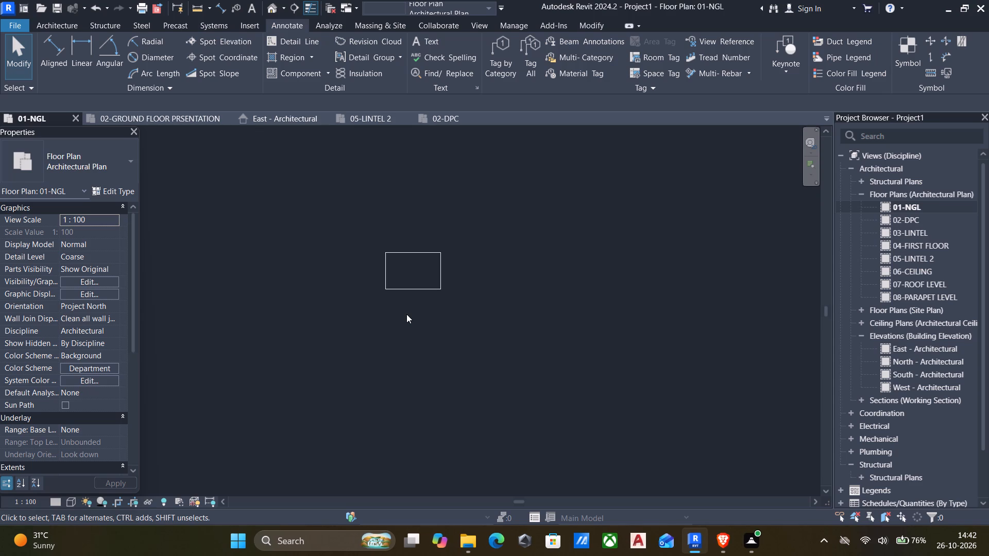
pyautogui.moveTo(399, 371); pyautogui.dragTo(425, 425, button='middle')
pyautogui.scroll(1, 425, 425)
# Start a wall and duplicate the Generic - 200mm basic wall type under the name 01-225 WALL.
pyautogui.click(52, 27)
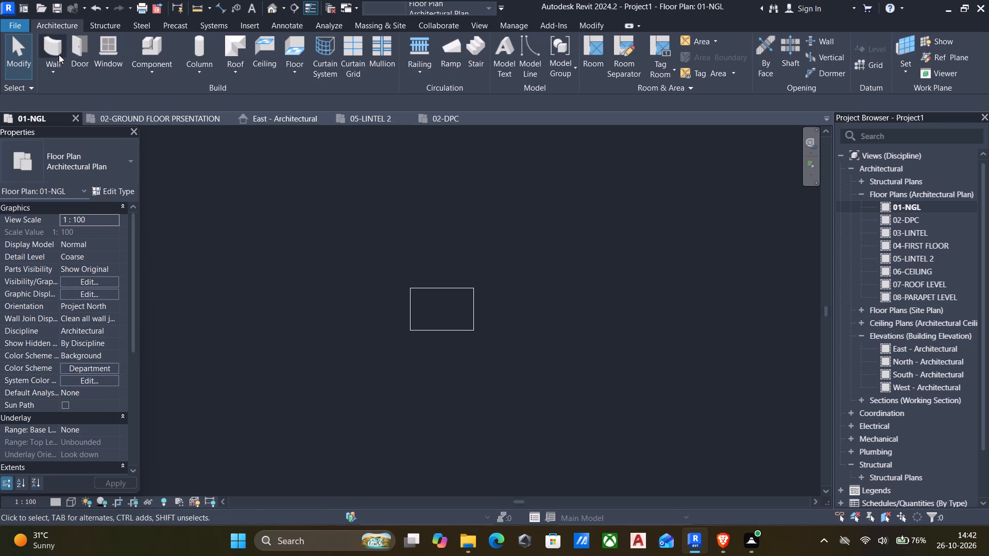
pyautogui.click(54, 48)
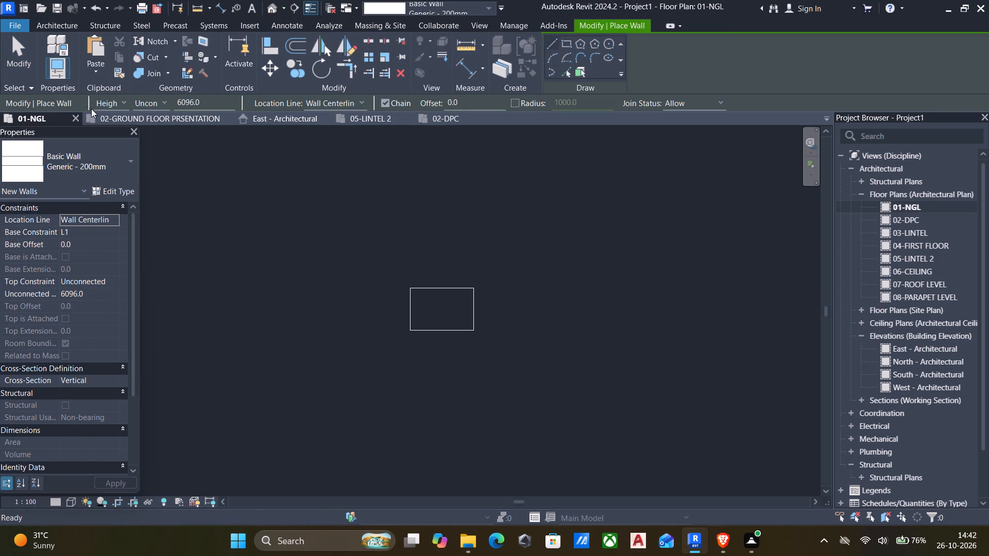
pyautogui.click(113, 192)
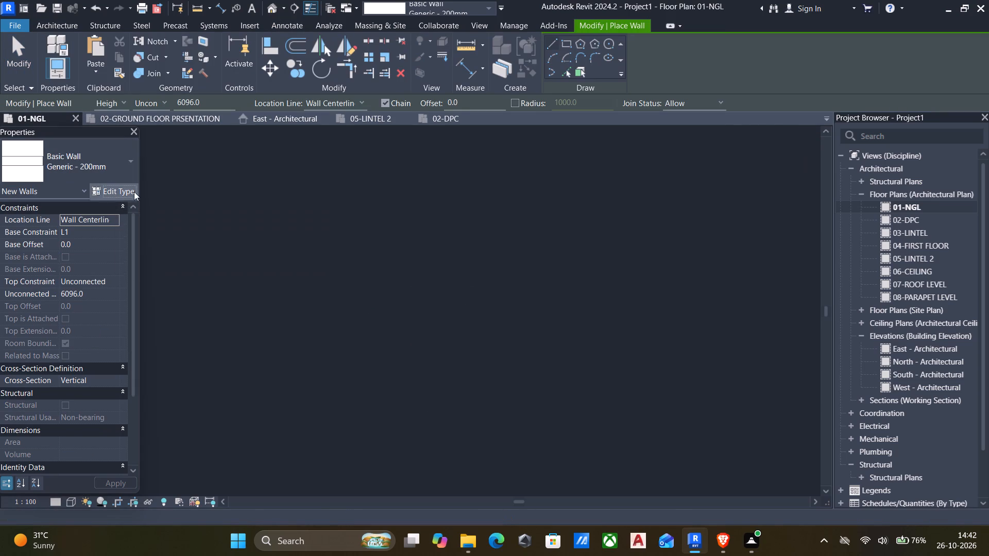
pyautogui.click(698, 111)
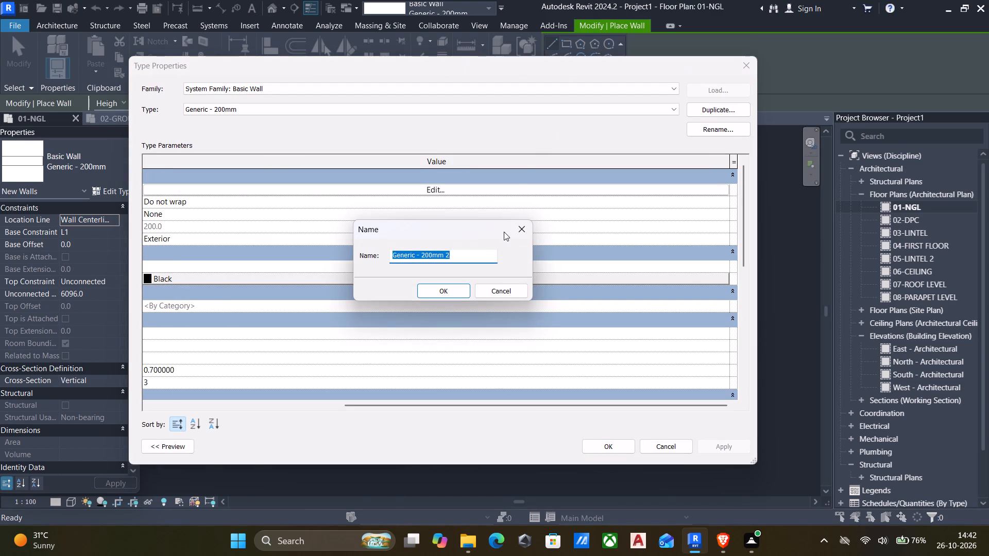
pyautogui.press('BackSpace')
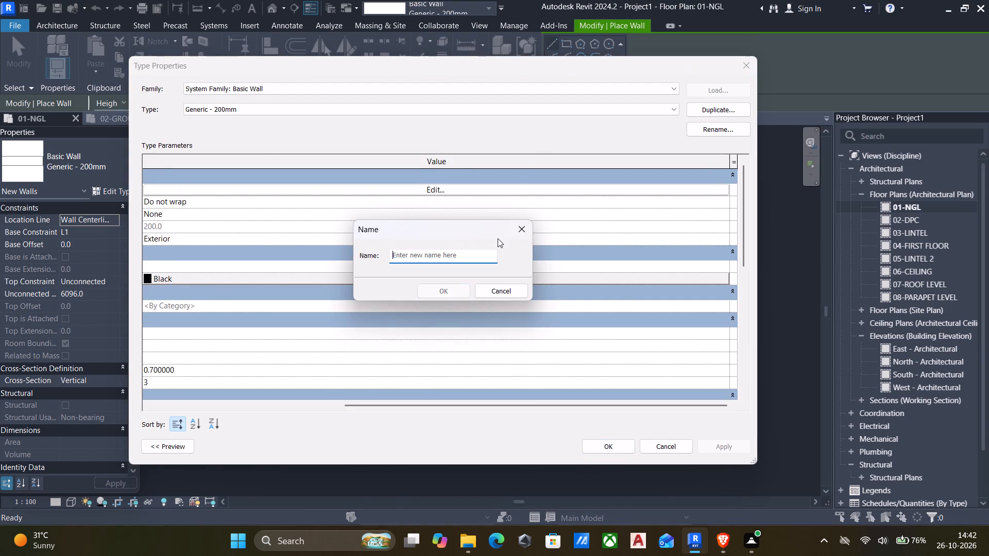
pyautogui.press('0')
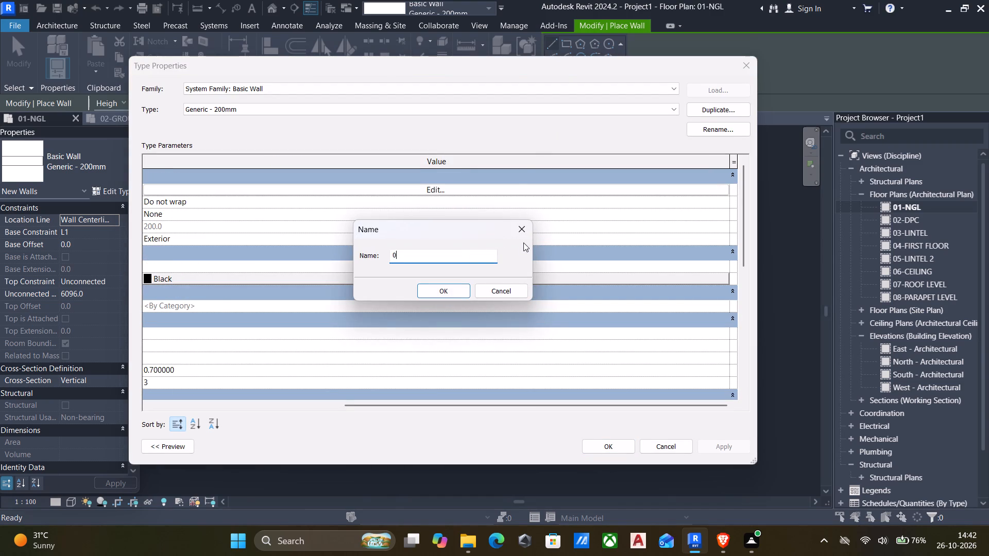
pyautogui.press('1')
pyautogui.press('-')
pyautogui.write('225')
pyautogui.press('space')
pyautogui.write('WALL')
pyautogui.click(426, 292)
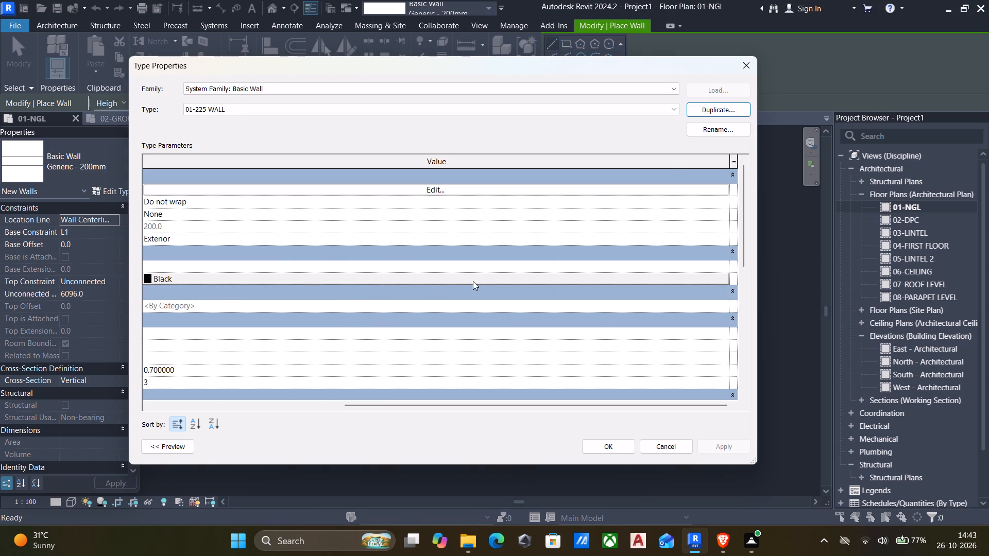
# Set the structure layer thickness of the 01-225 WALL type to 225 mm, apply it and leave the Wall command.
pyautogui.click(437, 188)
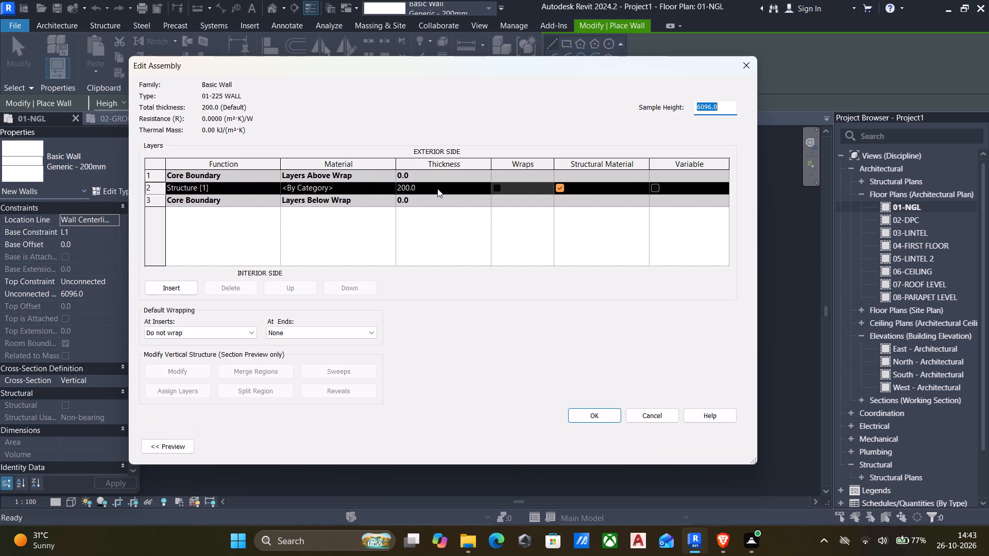
pyautogui.click(437, 188)
pyautogui.write('225')
pyautogui.press('Return')
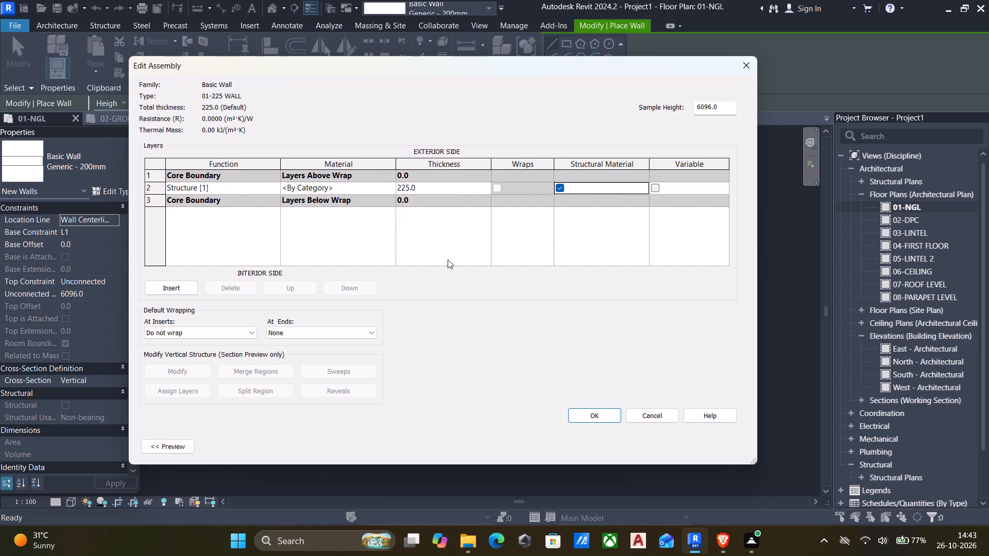
pyautogui.click(595, 415)
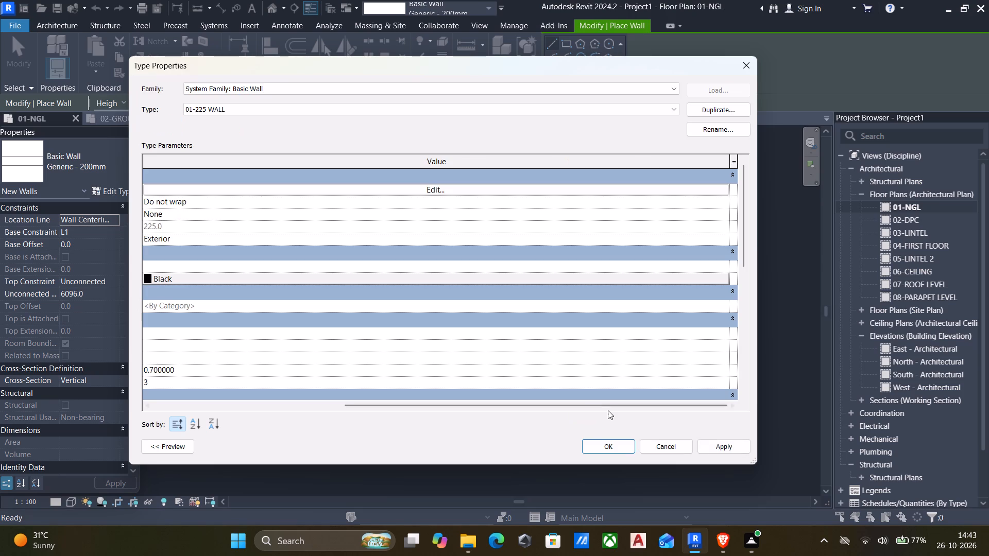
pyautogui.click(715, 443)
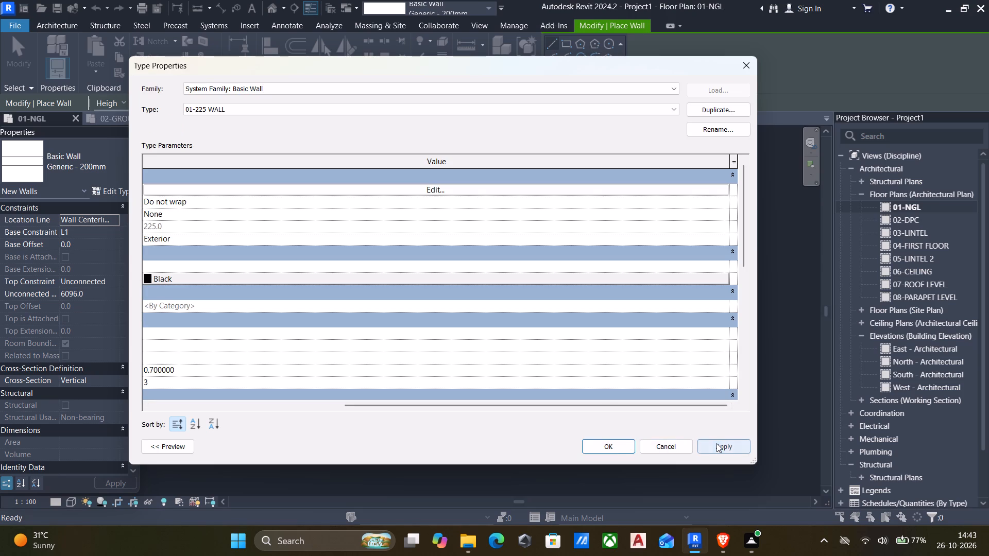
pyautogui.click(626, 448)
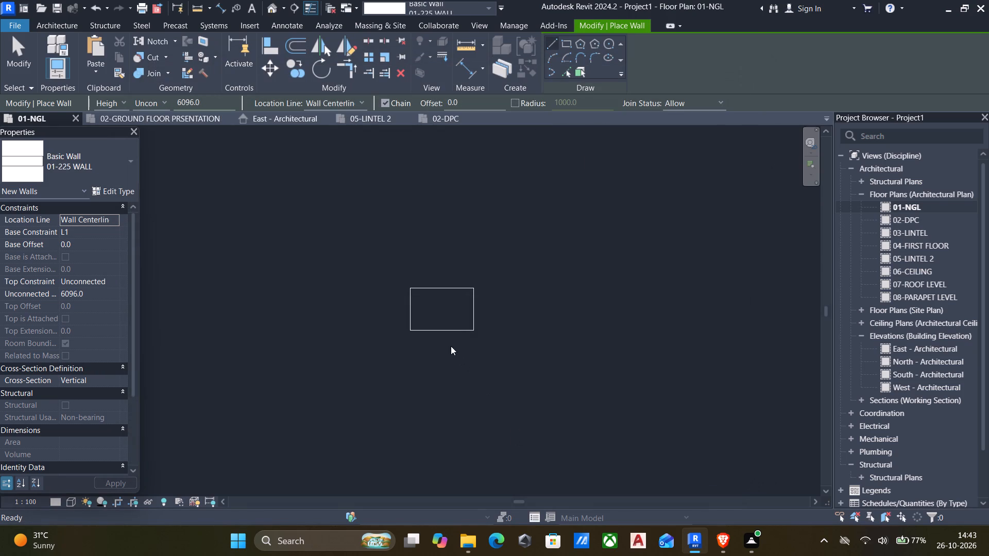
pyautogui.scroll(3, 459, 318)
pyautogui.press('Escape')
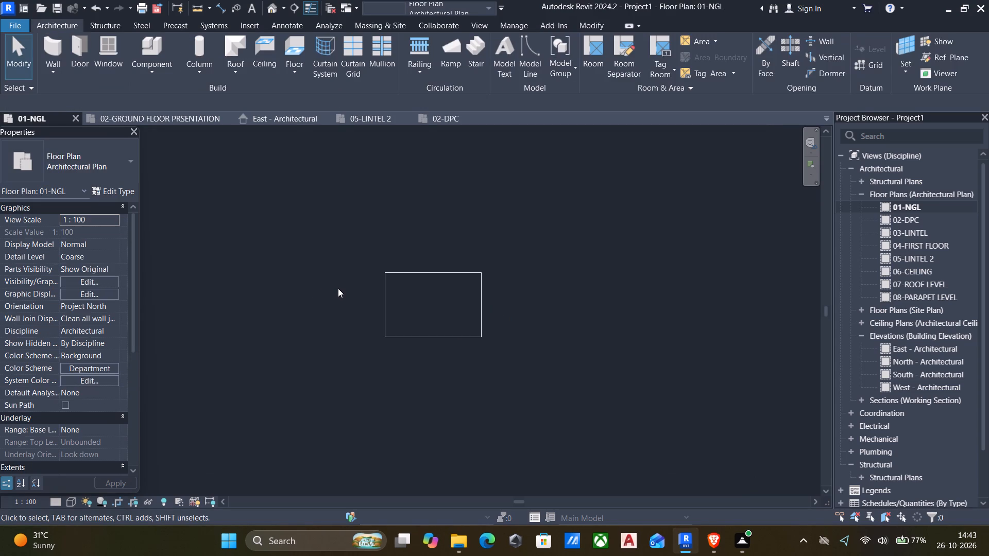
# Nudge the right-hand line of the rectangle in 01-NGL outward until the rectangle is about 11100 mm wide.
pyautogui.click(479, 299)
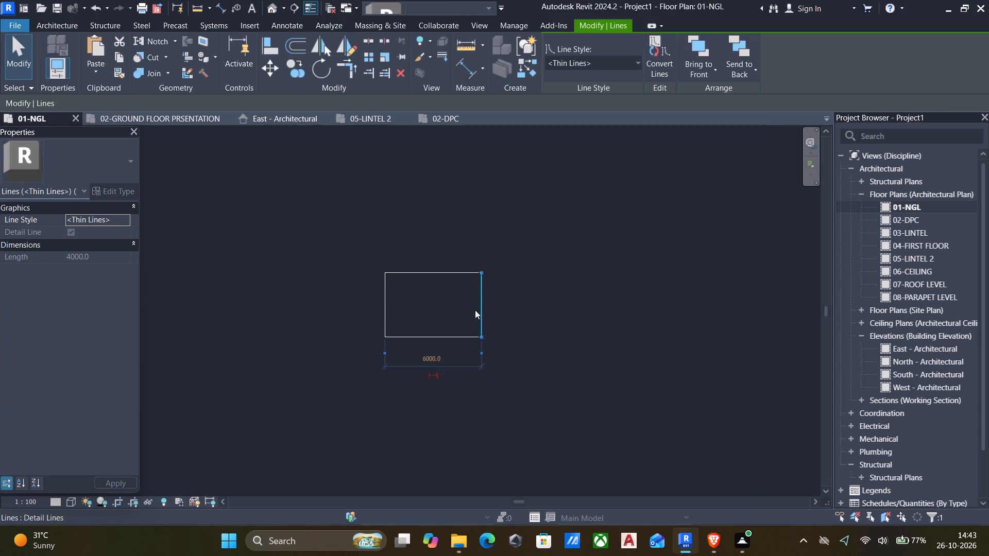
pyautogui.scroll(-3, 462, 308)
pyautogui.press('Right')
pyautogui.press('Right')
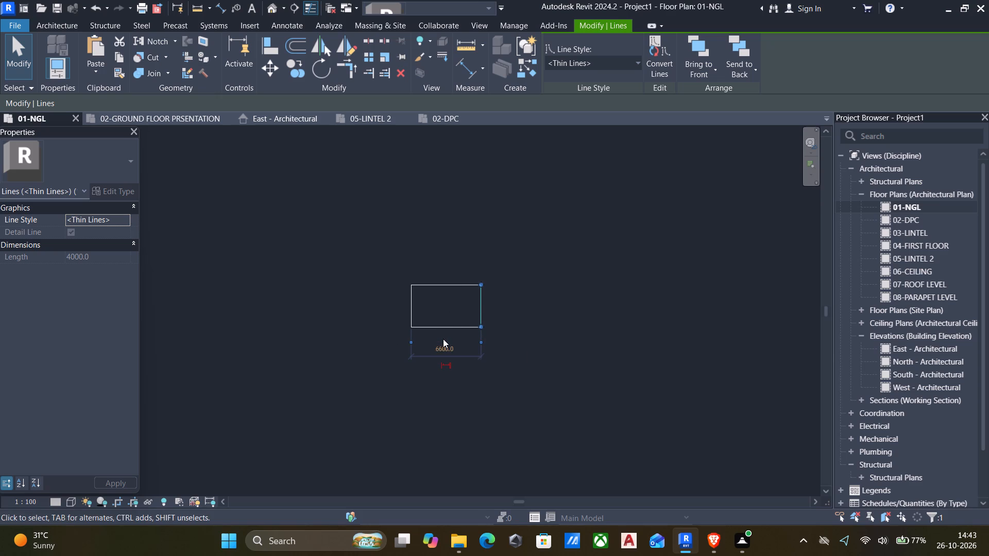
pyautogui.press('Right')
pyautogui.press('Right')
pyautogui.press('Right')
pyautogui.press('Right')
pyautogui.press('Right')
pyautogui.press('Right')
pyautogui.press('Right')
pyautogui.press('Right')
pyautogui.press('Right')
pyautogui.press('Right')
pyautogui.press('Right')
pyautogui.press('Right')
pyautogui.press('Right')
pyautogui.press('Right')
pyautogui.press('Right')
pyautogui.press('Right')
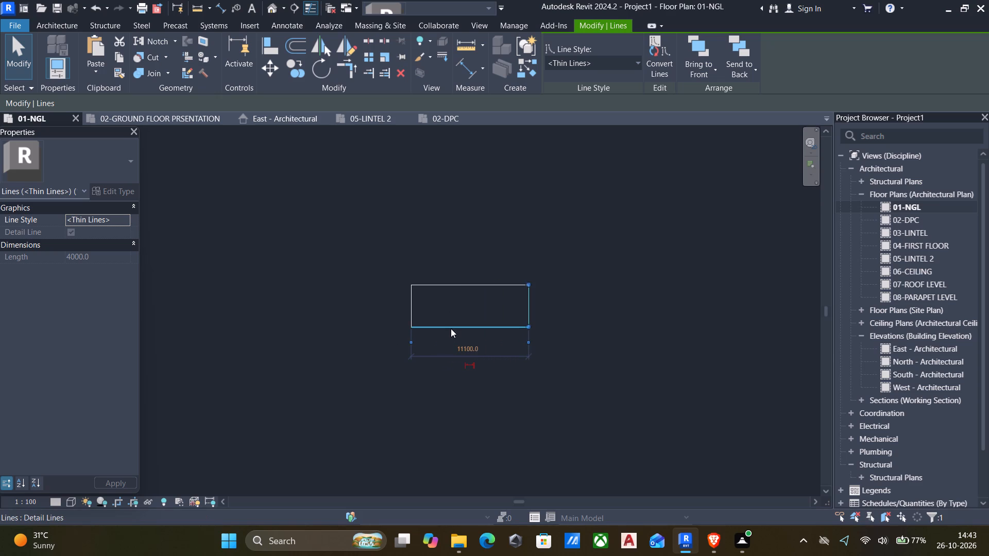
# Nudge the rectangle's bottom line downward until the rectangle is about 9400 mm high, and deselect it.
pyautogui.click(451, 328)
pyautogui.press('Down')
pyautogui.press('Down')
pyautogui.press('Down')
pyautogui.press('Down')
pyautogui.press('Down')
pyautogui.press('Down')
pyautogui.press('Down')
pyautogui.press('Down')
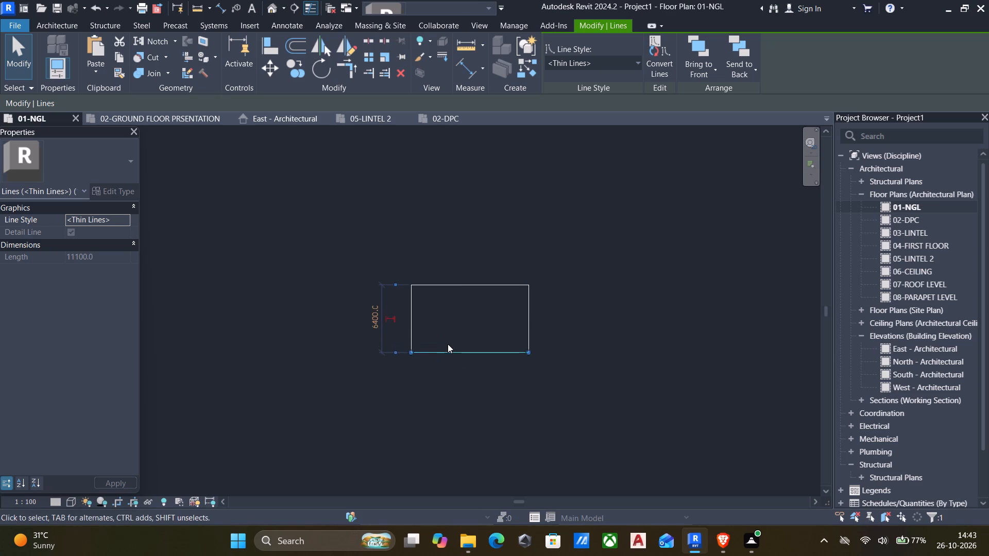
pyautogui.press('Down')
pyautogui.press('Down')
pyautogui.press('Down')
pyautogui.press('Down')
pyautogui.press('Down')
pyautogui.press('Down')
pyautogui.press('Down')
pyautogui.press('Down')
pyautogui.press('Down')
pyautogui.press('Down')
pyautogui.moveTo(413, 415); pyautogui.dragTo(401, 388, button='middle')
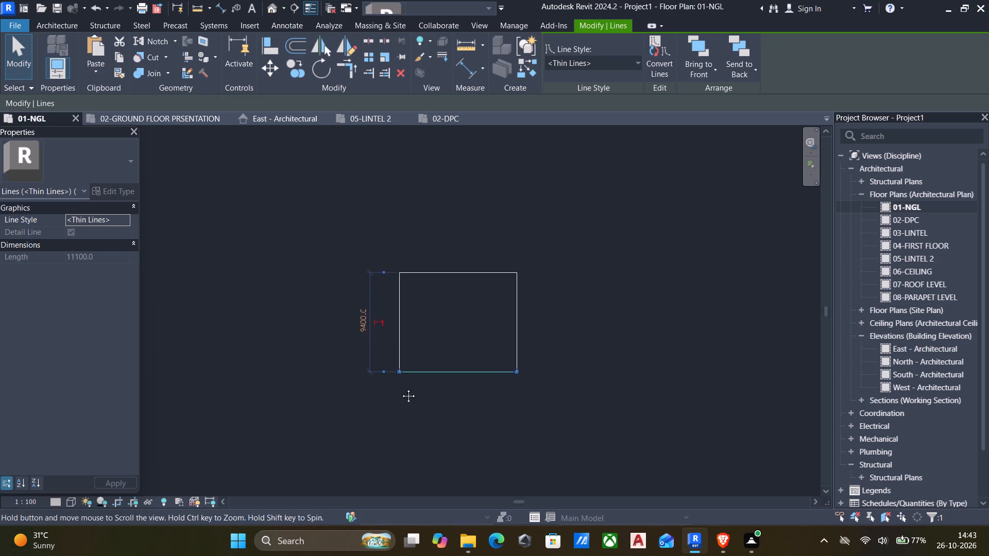
pyautogui.moveTo(401, 388); pyautogui.dragTo(401, 388, button='middle')
pyautogui.click(286, 367)
pyautogui.moveTo(359, 381); pyautogui.dragTo(362, 328, button='middle')
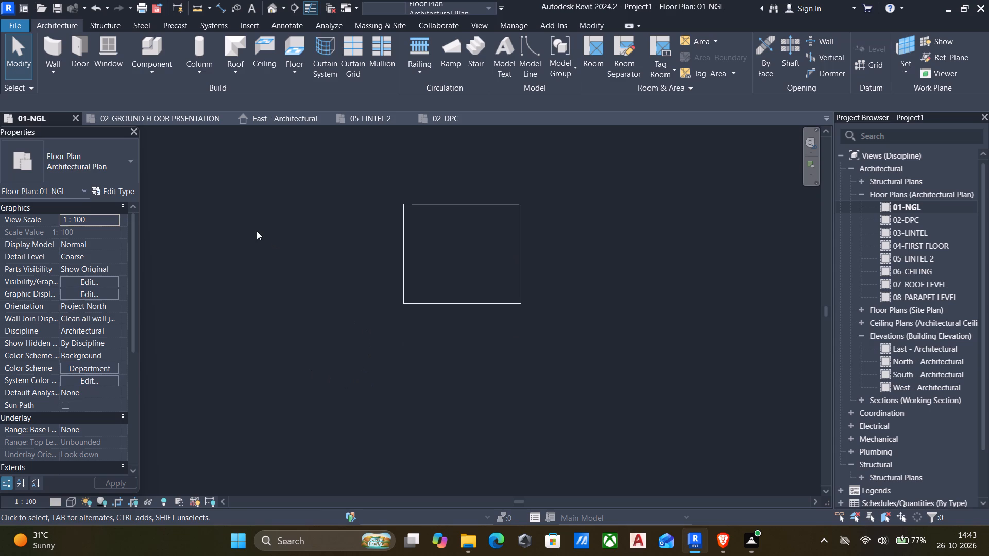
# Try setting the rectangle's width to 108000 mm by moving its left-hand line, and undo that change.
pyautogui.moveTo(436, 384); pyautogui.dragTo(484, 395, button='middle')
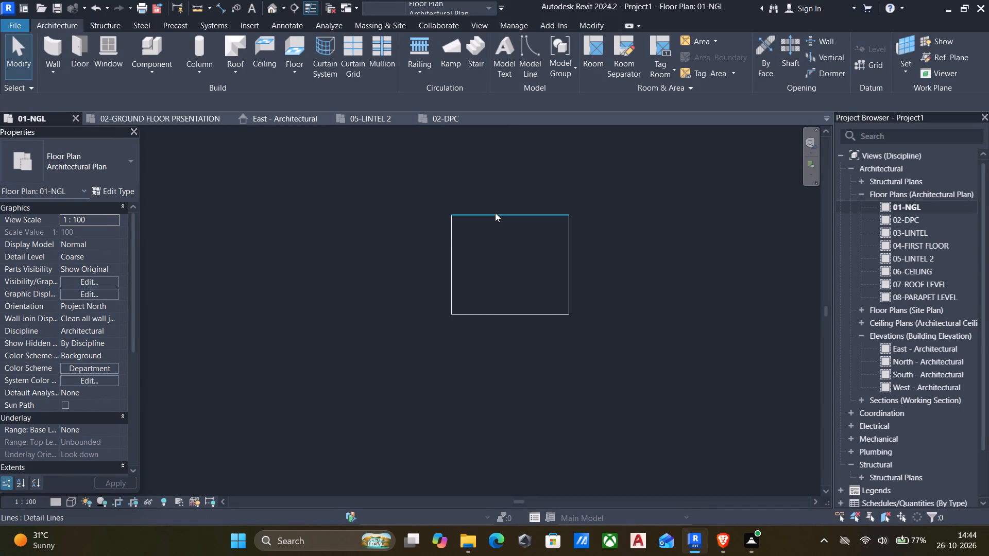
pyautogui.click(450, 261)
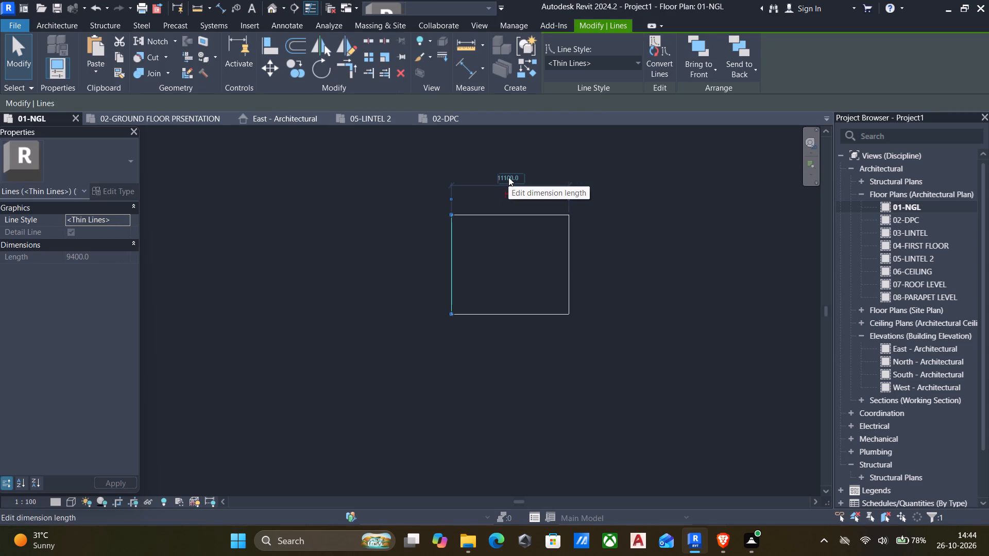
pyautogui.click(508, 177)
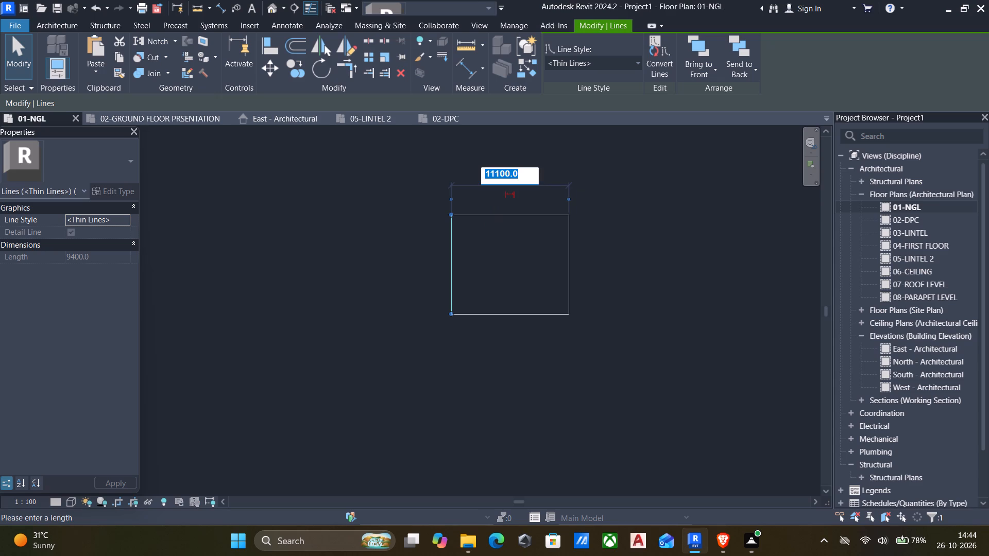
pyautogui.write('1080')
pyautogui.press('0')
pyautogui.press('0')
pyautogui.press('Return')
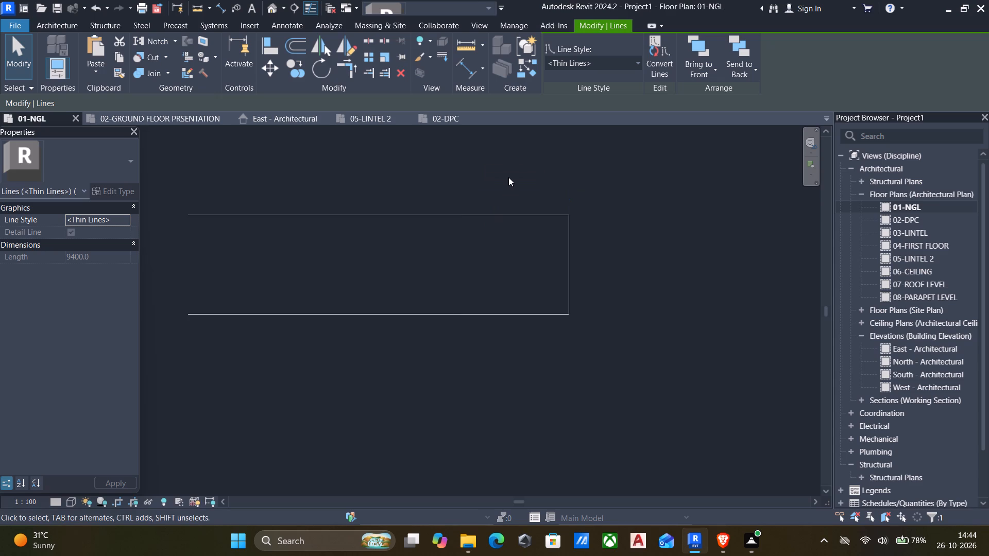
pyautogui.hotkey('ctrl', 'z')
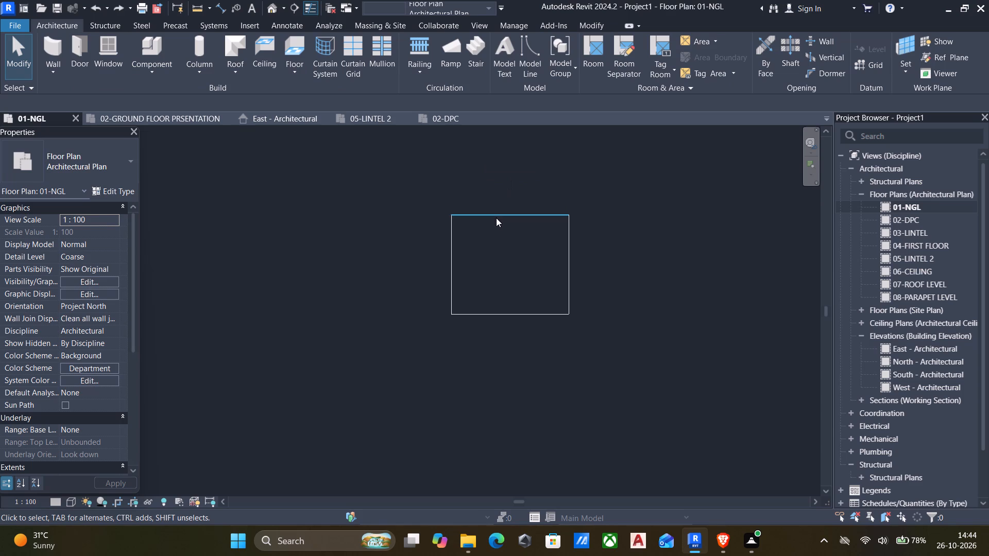
# Set the rectangle's width to 10800 mm by moving its right-hand line, and deselect it.
pyautogui.click(496, 218)
pyautogui.click(573, 292)
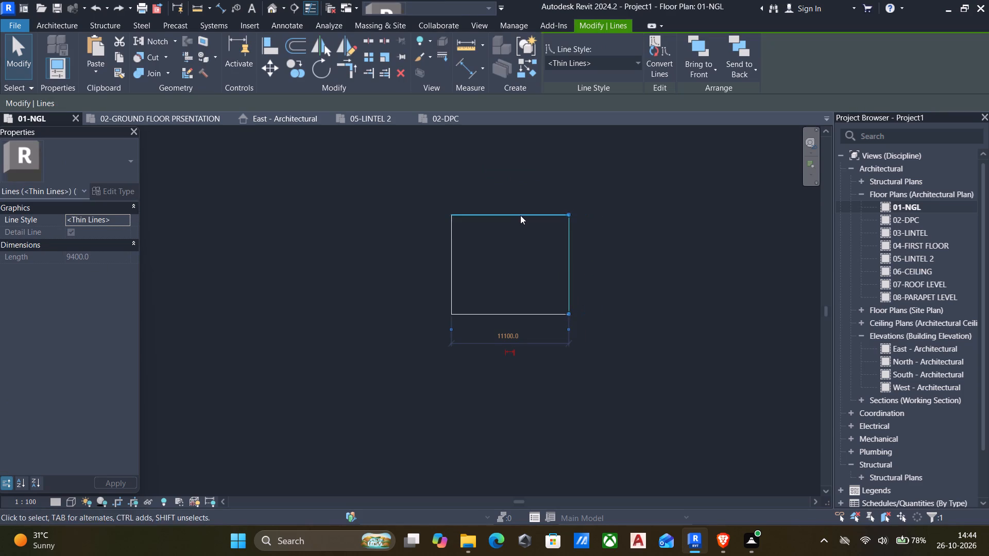
pyautogui.click(507, 337)
pyautogui.write('10800')
pyautogui.press('Return')
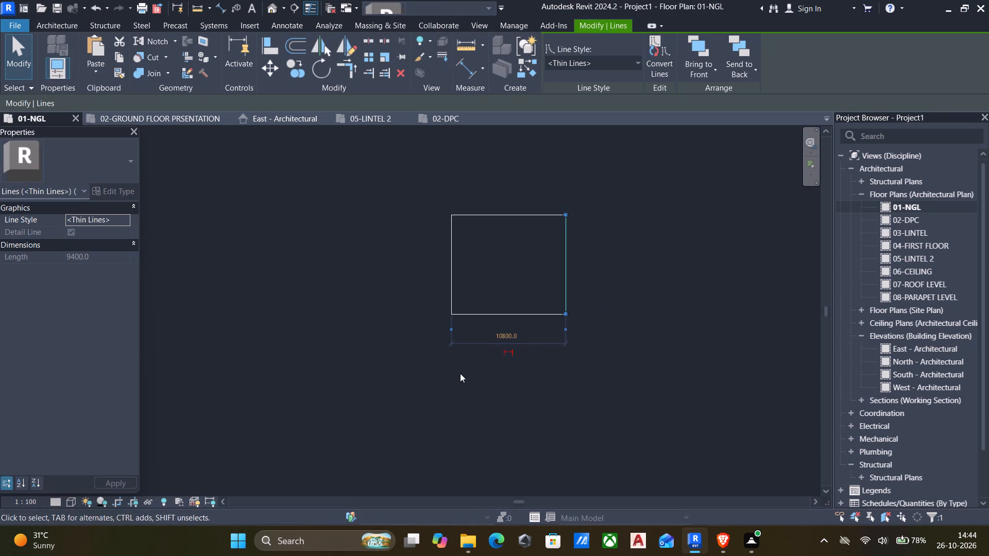
pyautogui.click(460, 373)
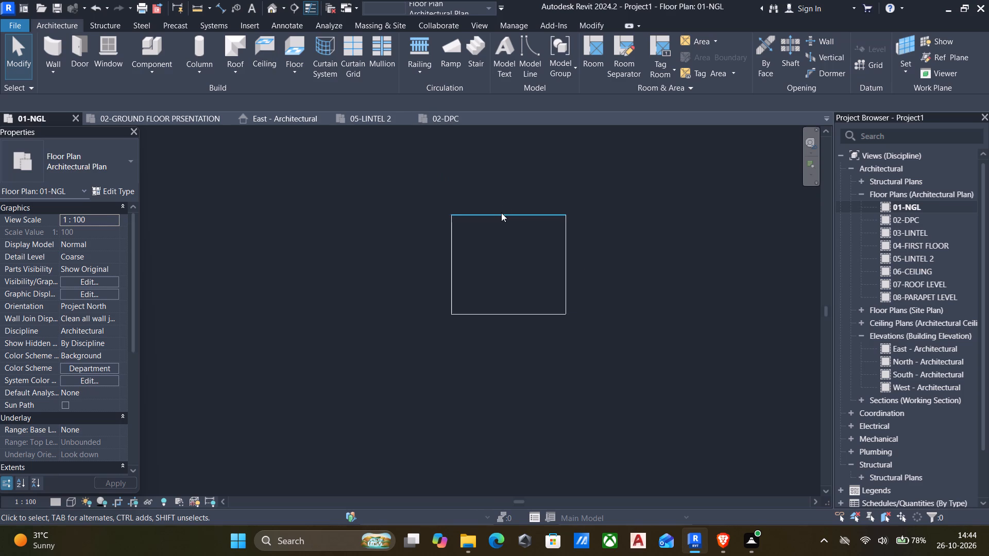
# Create a similar detail line running vertically from the midpoint of the rectangle's top line to its bottom line.
pyautogui.click(501, 213)
pyautogui.press('c')
pyautogui.press('s')
pyautogui.click(507, 217)
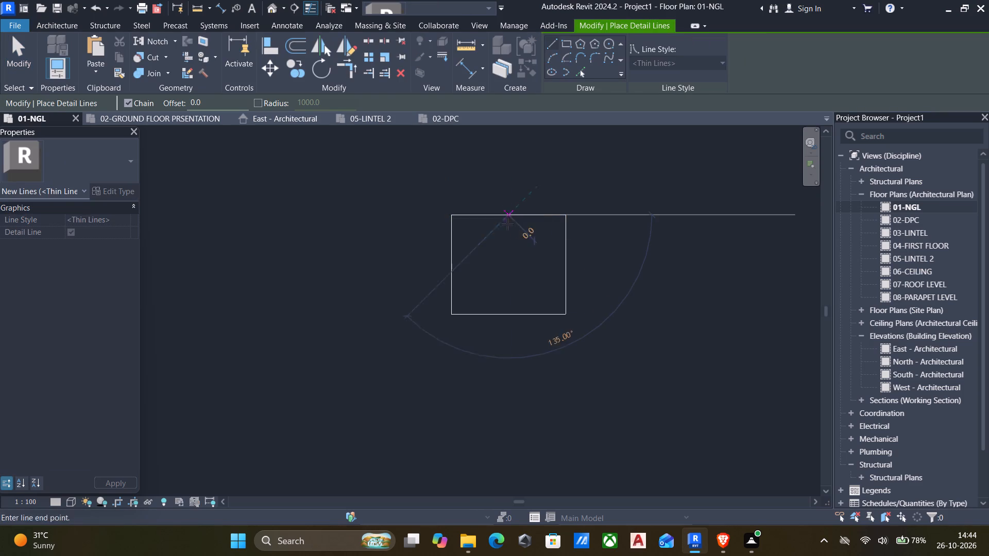
pyautogui.click(508, 316)
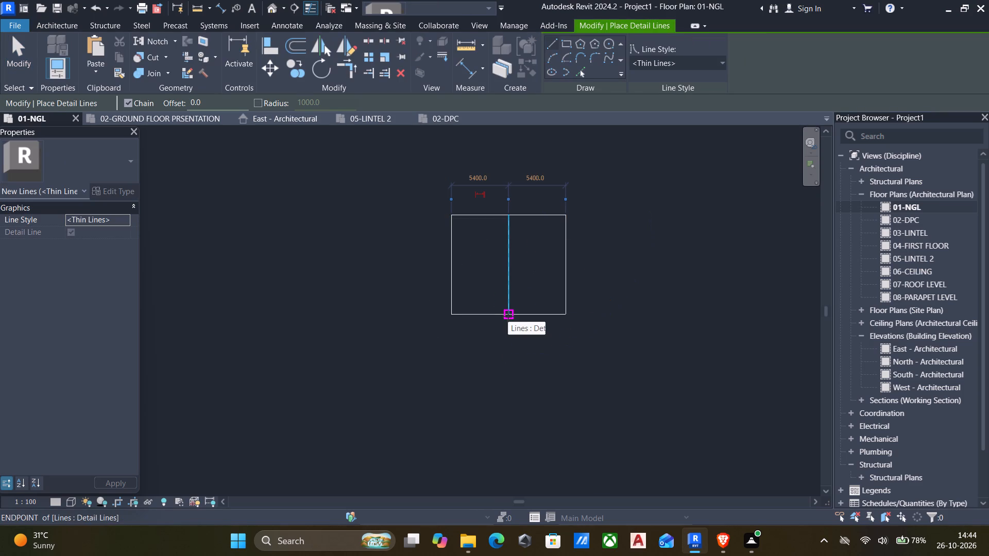
pyautogui.press('Escape')
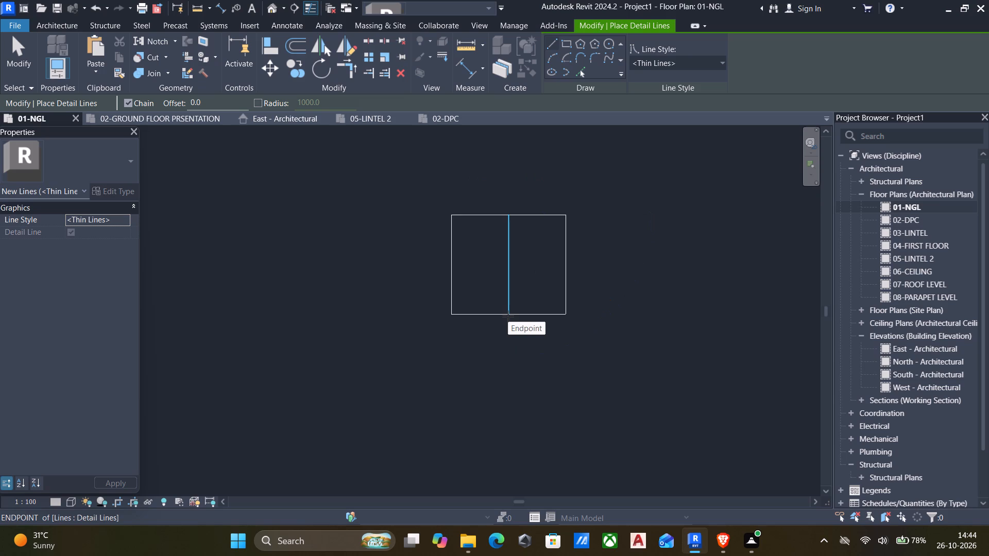
pyautogui.press('Escape')
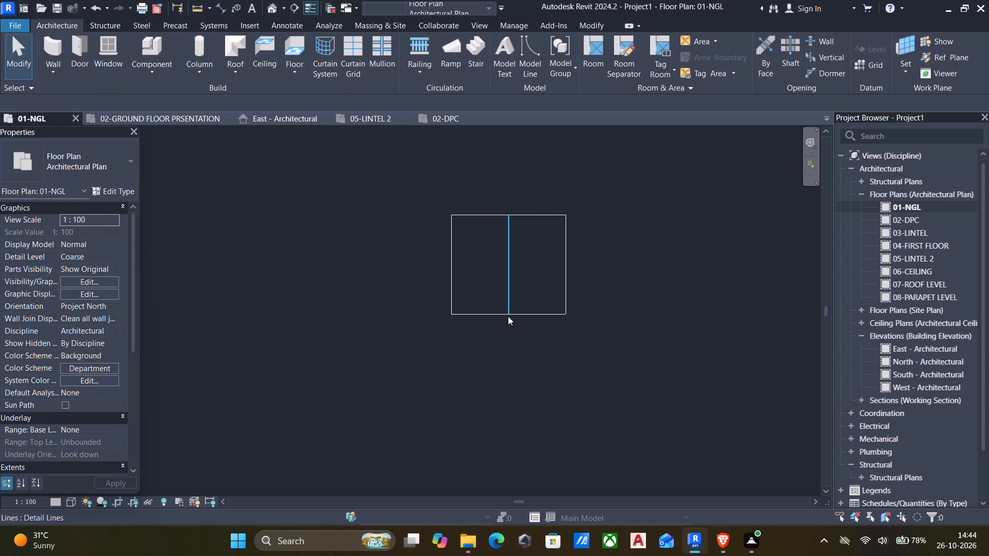
# Split the rectangle's bottom and top lines about 4000 mm from the right-hand line, and leave the Split command.
pyautogui.click(526, 317)
pyautogui.press('Escape')
pyautogui.write('SL')
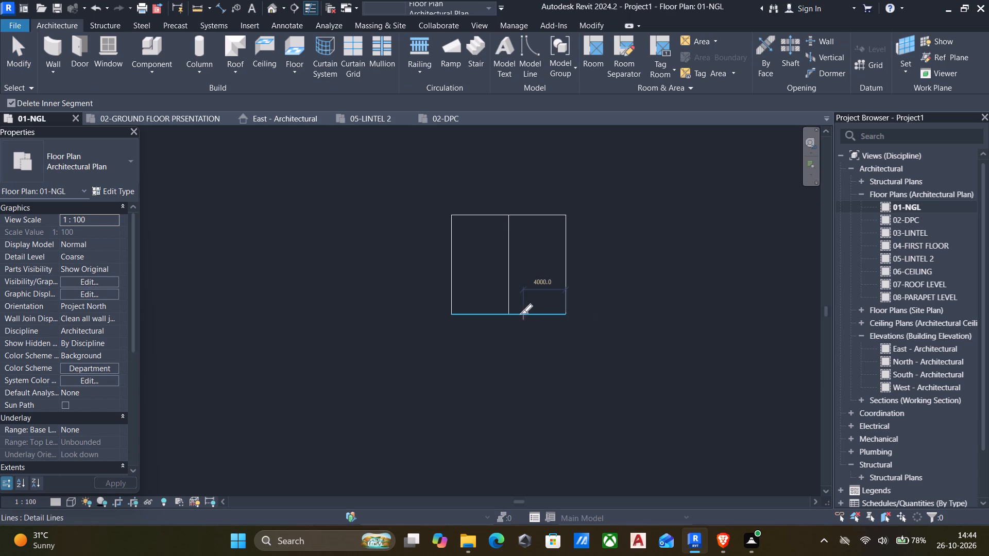
pyautogui.click(518, 314)
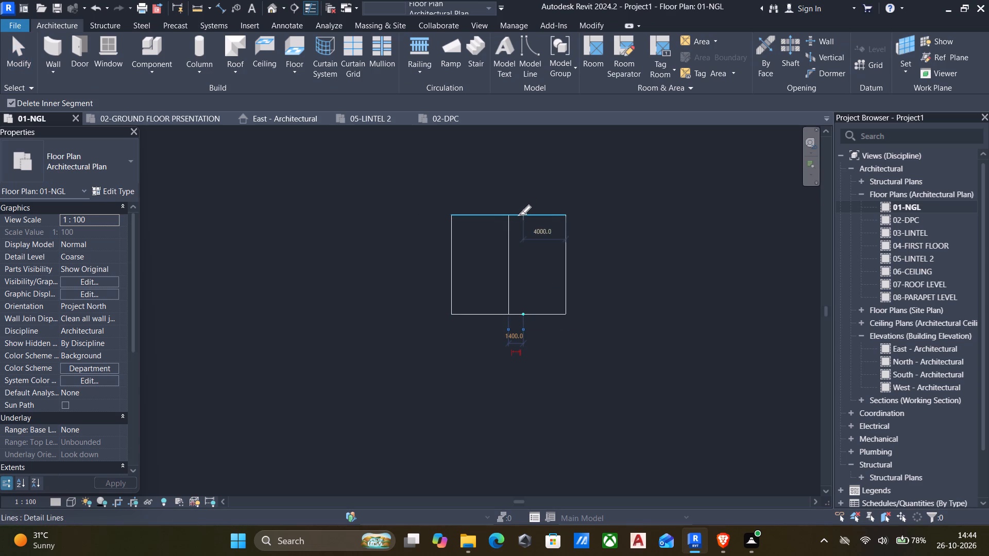
pyautogui.click(519, 215)
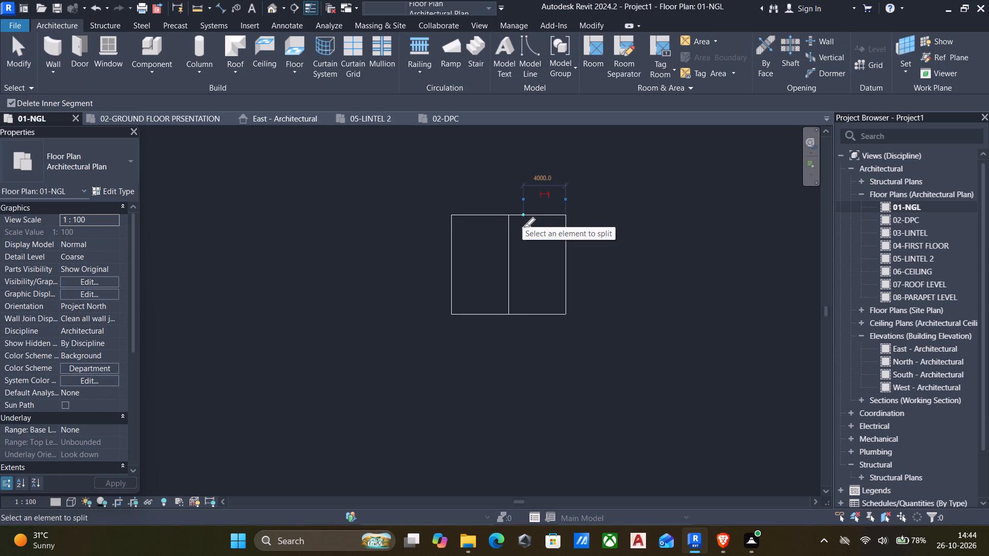
pyautogui.press('Escape')
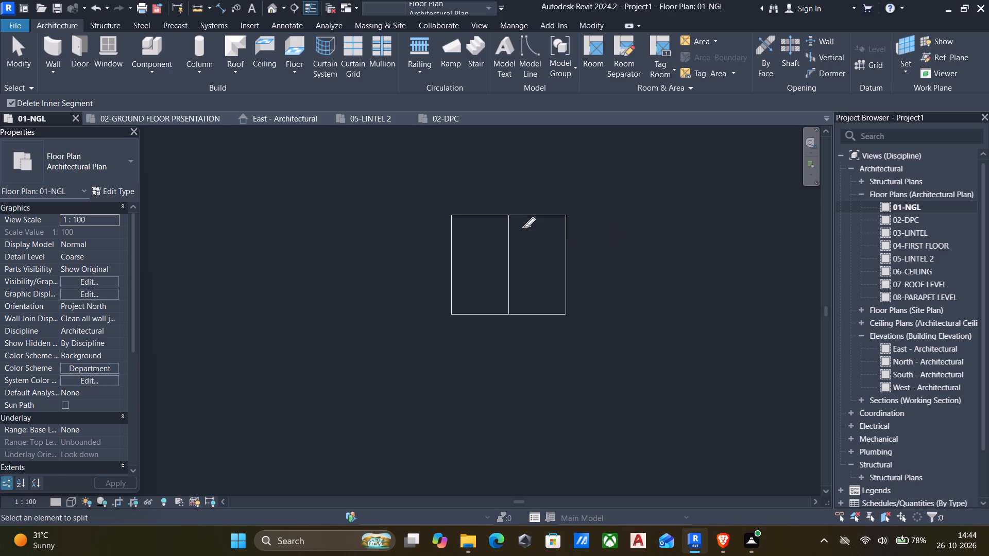
pyautogui.scroll(-6, 523, 227)
pyautogui.moveTo(539, 248); pyautogui.dragTo(551, 185, button='middle')
pyautogui.moveTo(551, 237); pyautogui.dragTo(551, 299, button='middle')
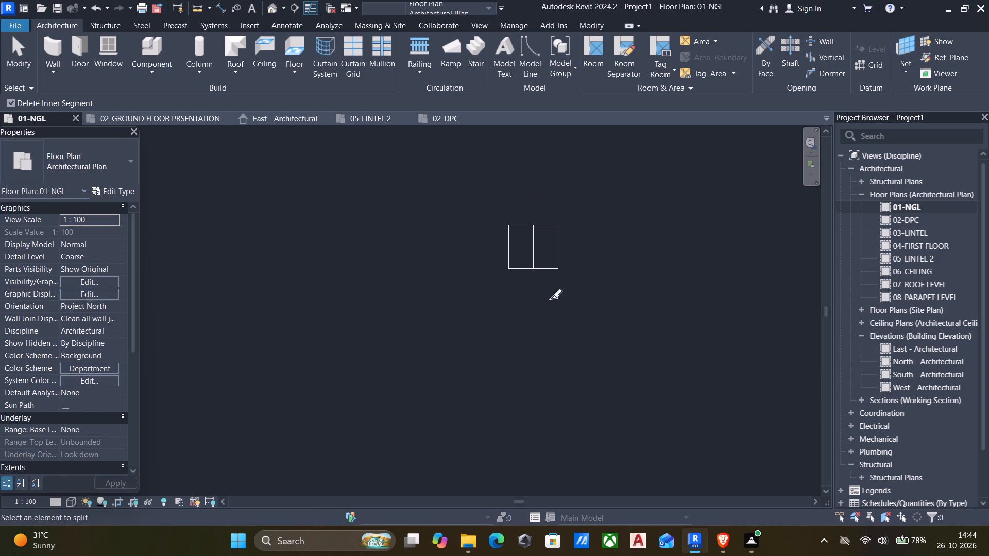
pyautogui.press('Escape')
pyautogui.moveTo(540, 300); pyautogui.dragTo(520, 381, button='middle')
pyautogui.press('Escape')
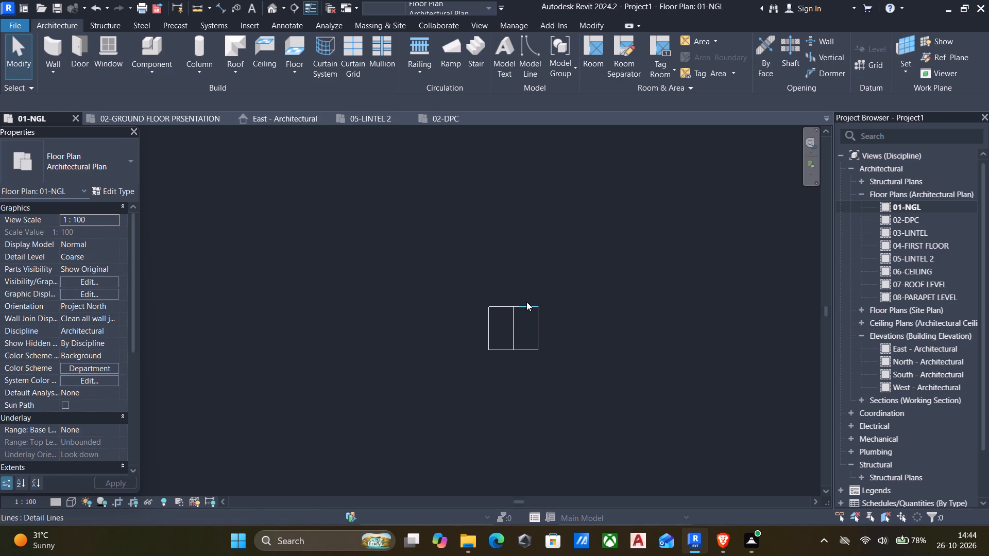
# Nudge the split top line until the rectangle is about 9000 mm high, and deselect it.
pyautogui.click(528, 304)
pyautogui.scroll(4, 528, 306)
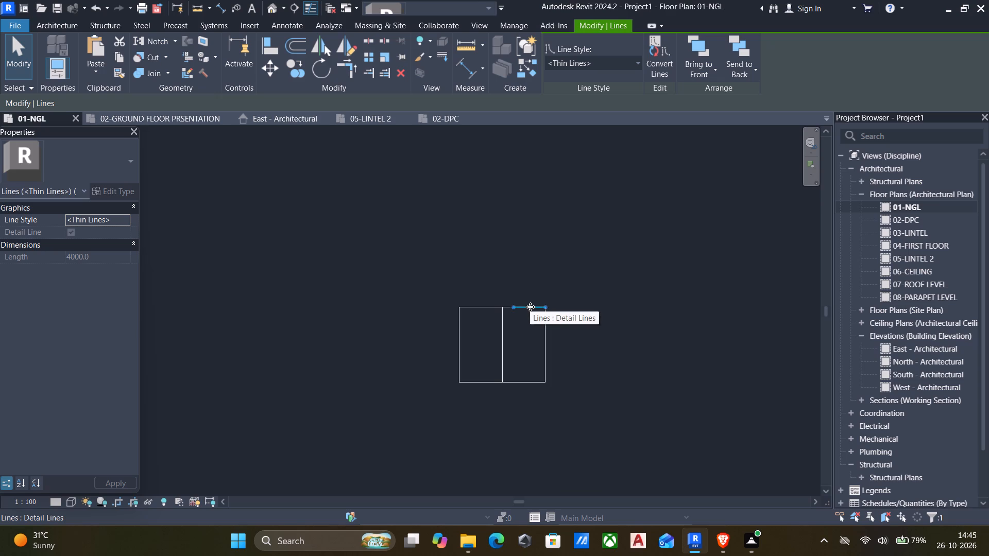
pyautogui.press('Up')
pyautogui.press('Up')
pyautogui.press('Up')
pyautogui.press('Up')
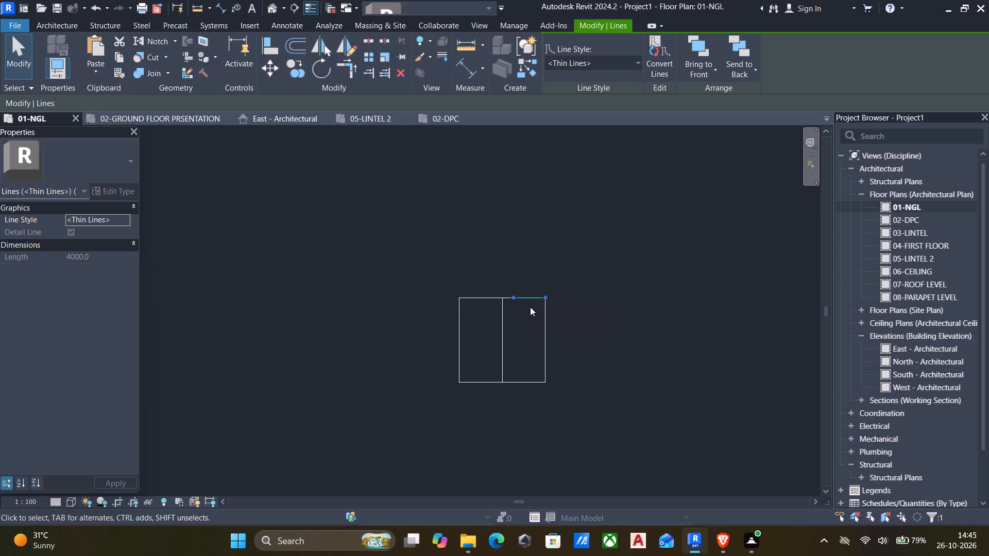
pyautogui.press('Down')
pyautogui.press('Down')
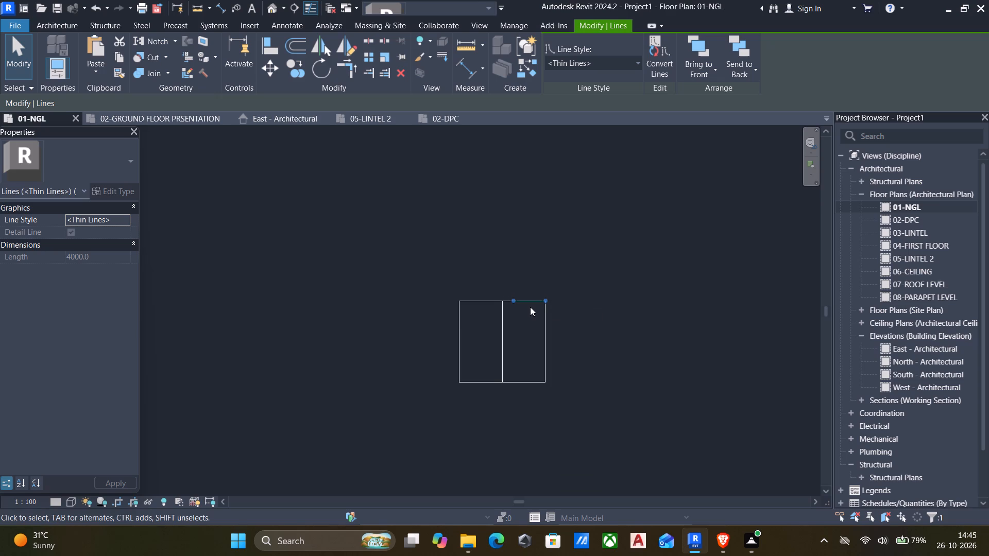
pyautogui.press('Down')
pyautogui.press('Down')
pyautogui.click(531, 339)
# Shorten the right-hand segment of the split top line from its inner end to about 2800 mm.
pyautogui.click(522, 307)
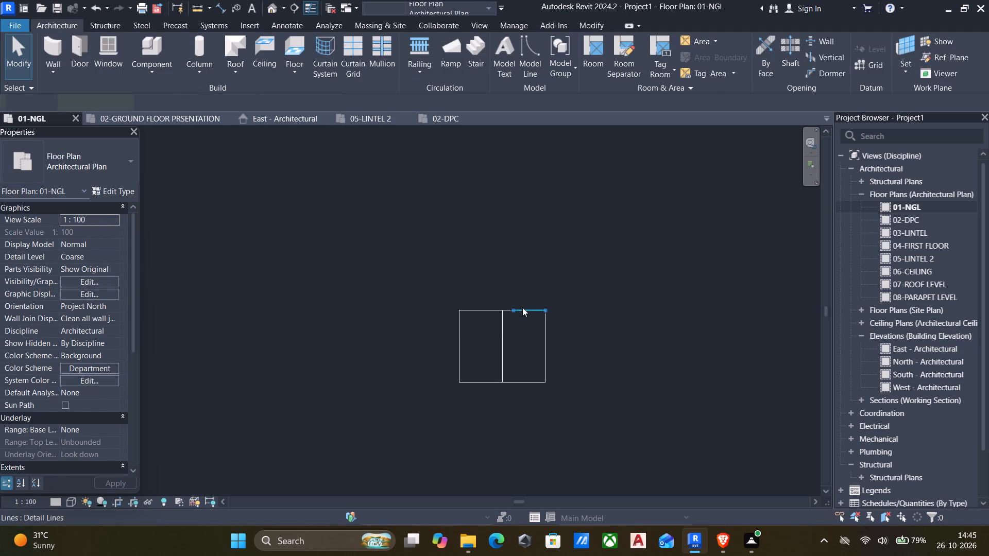
pyautogui.scroll(4, 523, 310)
pyautogui.moveTo(505, 309); pyautogui.dragTo(523, 309)
# Nudge the shortened top segment upward to about 5000 mm above the left-hand top line, and deselect it.
pyautogui.press('Up')
pyautogui.press('Up')
pyautogui.press('Up')
pyautogui.press('Up')
pyautogui.press('Up')
pyautogui.press('Up')
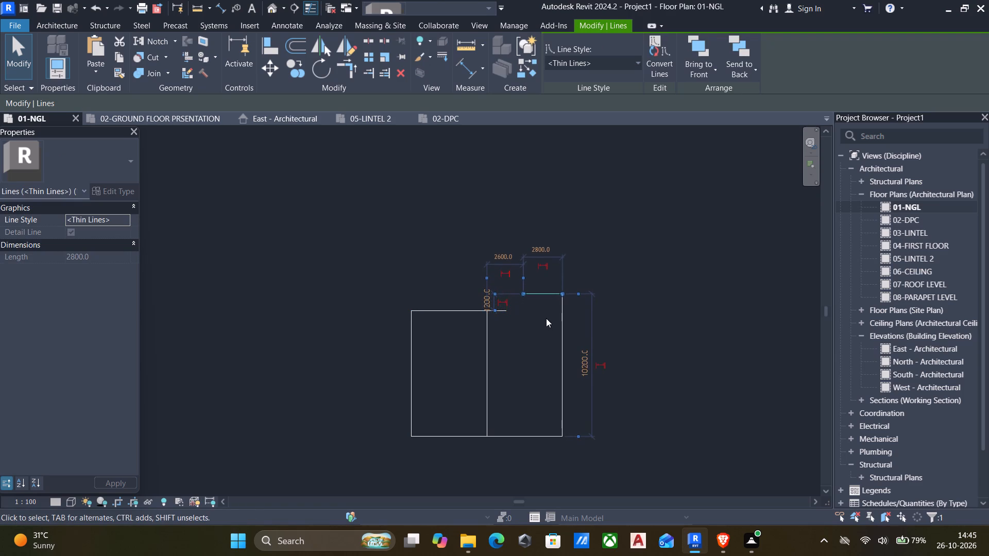
pyautogui.press('Up')
pyautogui.press('Up')
pyautogui.press('Up')
pyautogui.press('Up')
pyautogui.press('Up')
pyautogui.press('Up')
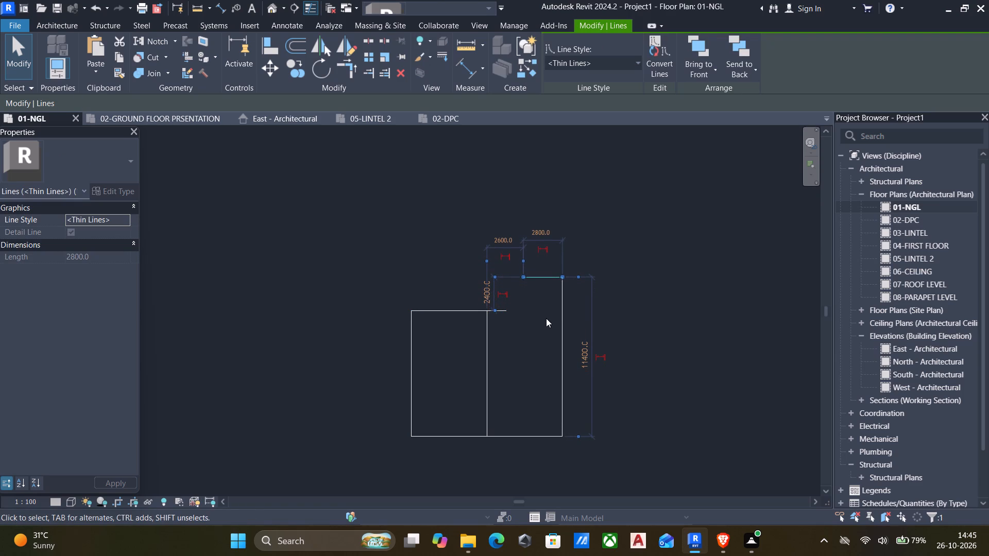
pyautogui.press('Up')
pyautogui.press('Up')
pyautogui.press('Up')
pyautogui.press('Up')
pyautogui.press('Up')
pyautogui.press('Up')
pyautogui.press('Up')
pyautogui.press('Up')
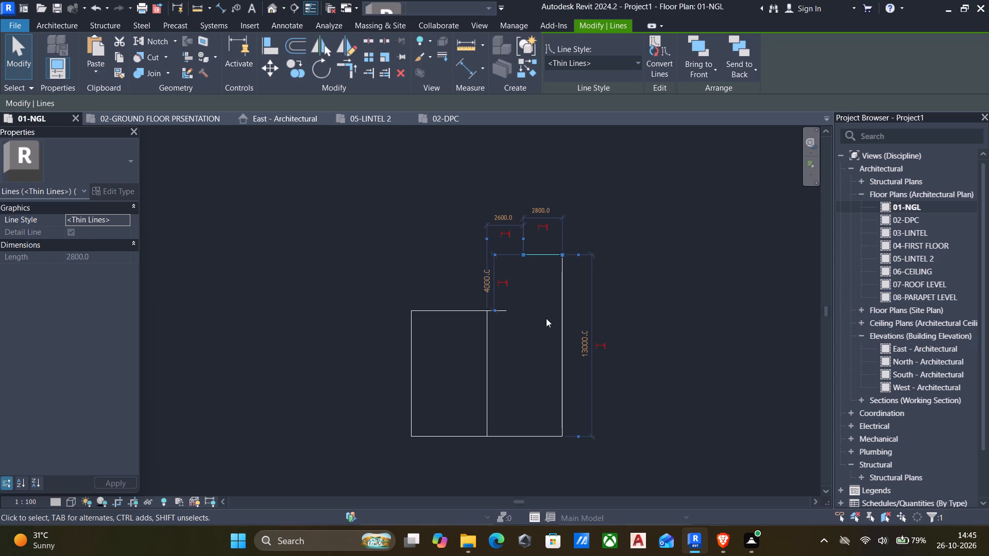
pyautogui.press('Up')
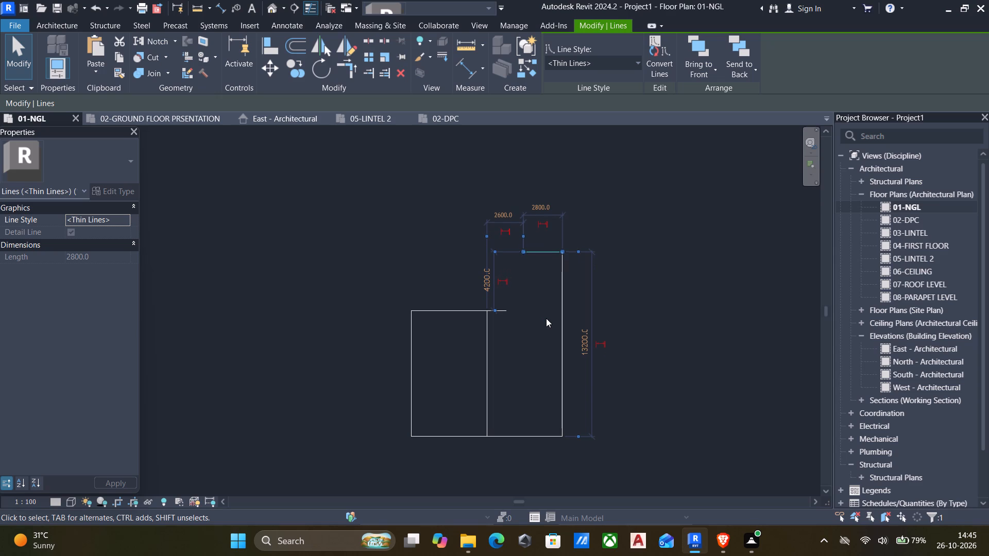
pyautogui.press('Up')
pyautogui.press('Up')
pyautogui.press('Up')
pyautogui.press('Up')
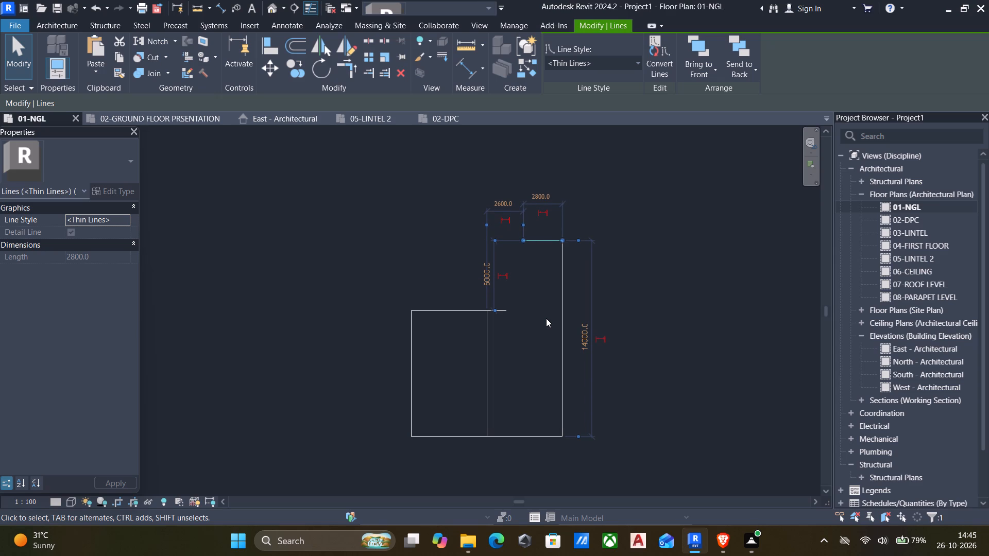
pyautogui.press('Escape')
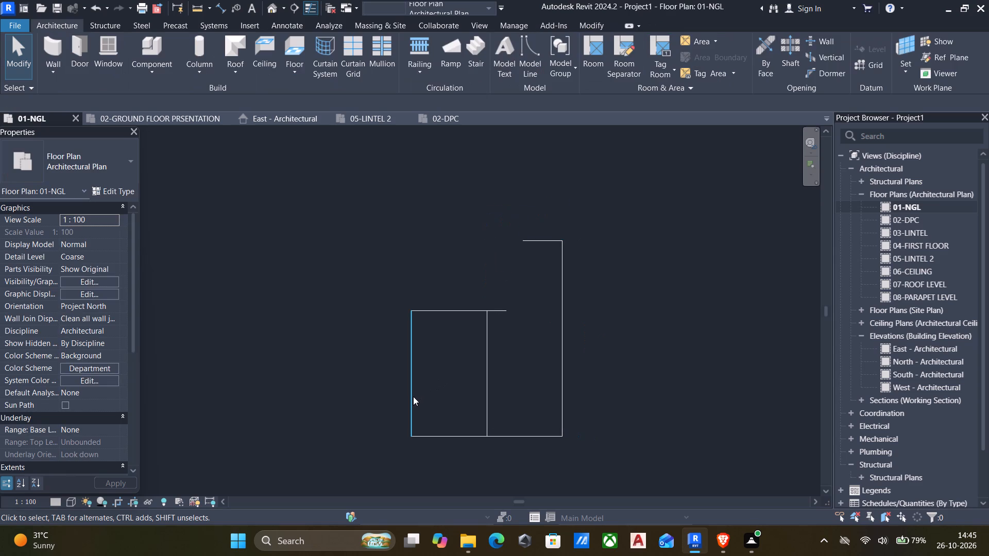
# Shorten the left-hand bottom segment from its inner end to about 4200 mm, unjoining the elements, and deselect it.
pyautogui.click(452, 435)
pyautogui.moveTo(507, 435); pyautogui.dragTo(470, 433)
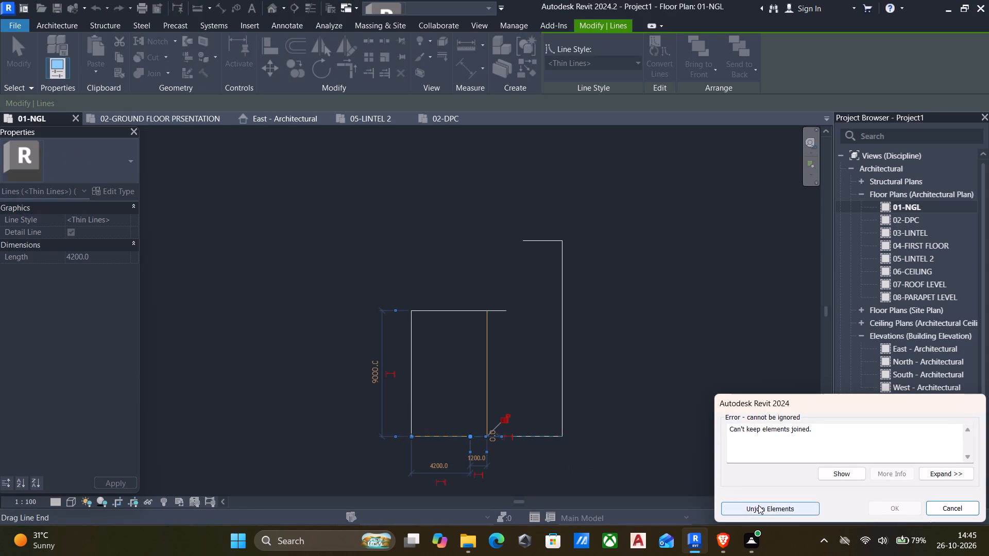
pyautogui.click(758, 505)
pyautogui.click(389, 386)
# Nudge the shortened left-hand bottom segment downward to beyond 5200 mm below the right-hand bottom segment, and deselect it.
pyautogui.click(449, 435)
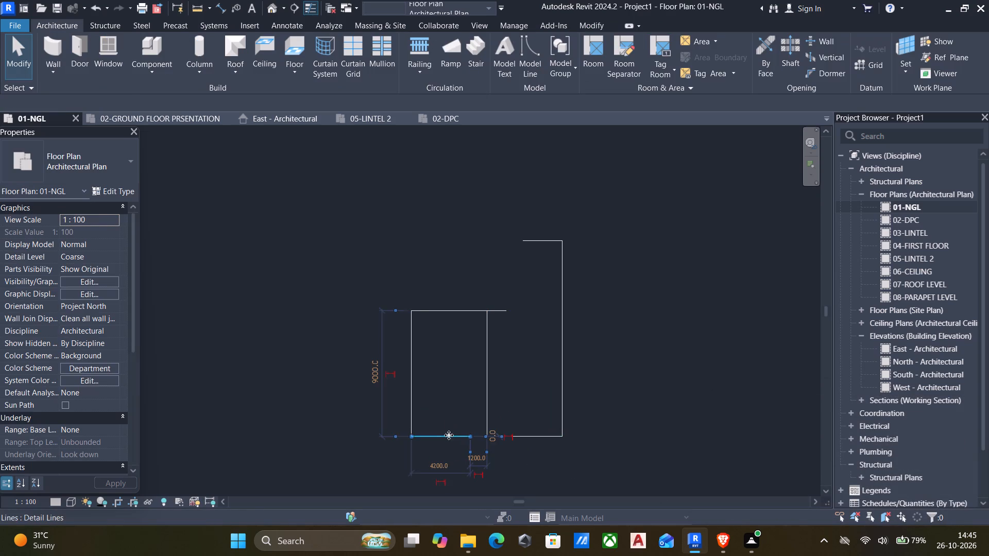
pyautogui.scroll(-1, 438, 405)
pyautogui.moveTo(439, 404); pyautogui.dragTo(459, 268, button='middle')
pyautogui.scroll(-3, 412, 343)
pyautogui.press('Down')
pyautogui.press('Down')
pyautogui.press('Down')
pyautogui.press('Down')
pyautogui.press('Down')
pyautogui.press('Down')
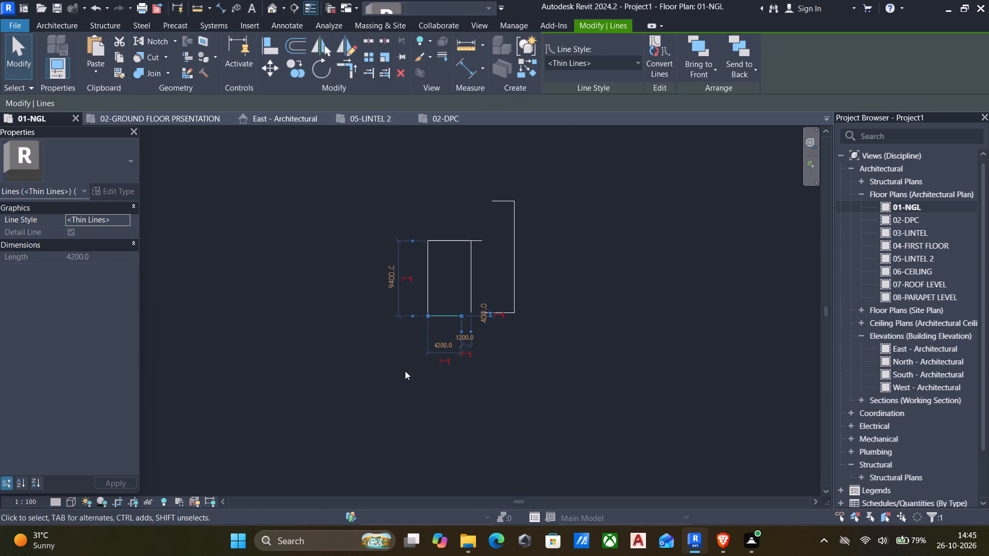
pyautogui.press('Down')
pyautogui.press('Down')
pyautogui.press('Down')
pyautogui.press('Down')
pyautogui.press('Down')
pyautogui.press('Down')
pyautogui.press('Down')
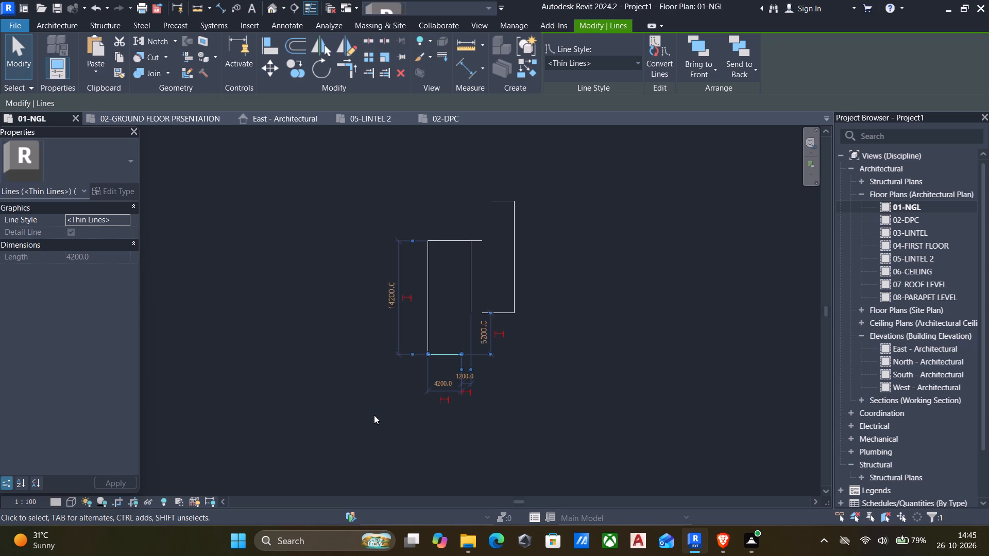
pyautogui.press('Down')
pyautogui.click(338, 359)
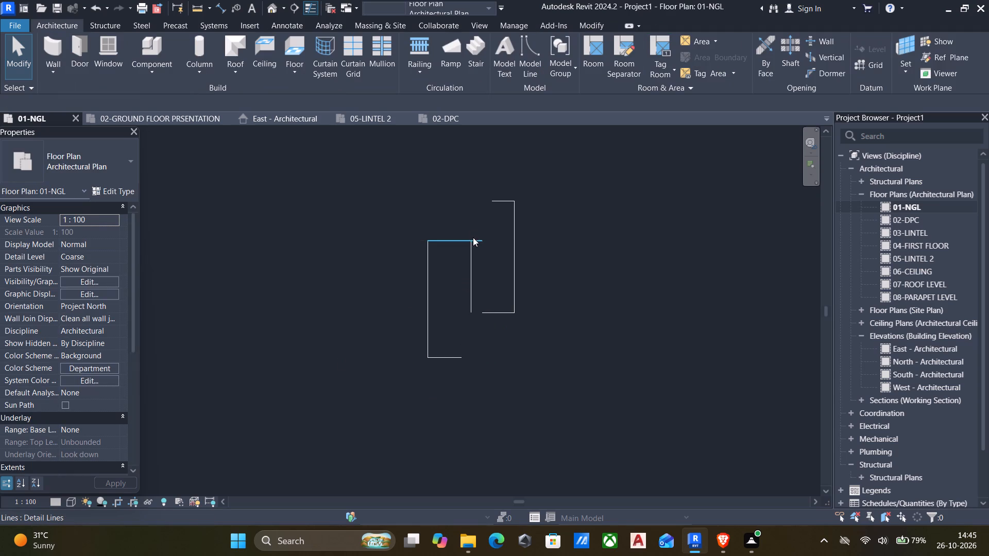
# Stretch the middle vertical line at both ends to a total length of about 17000 mm, and deselect it.
pyautogui.click(470, 246)
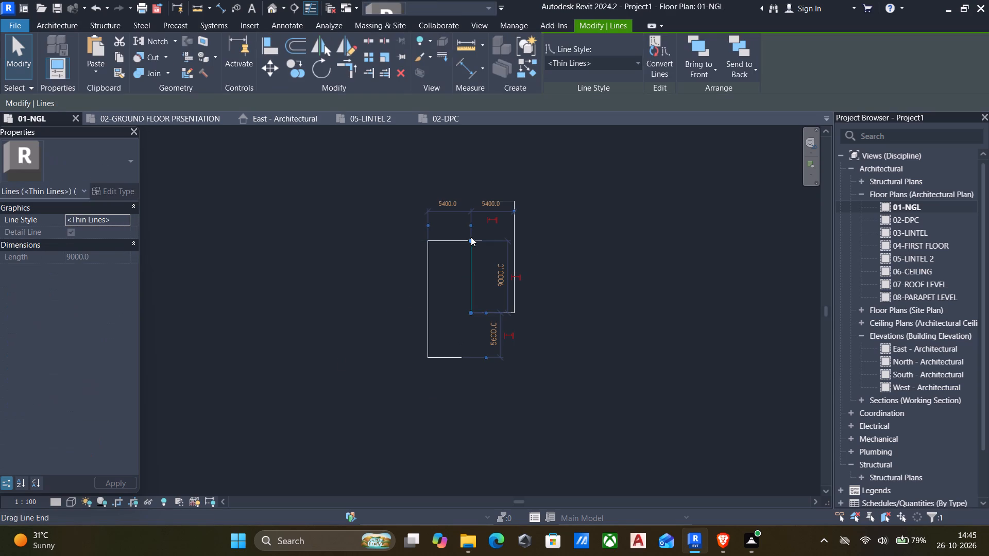
pyautogui.moveTo(471, 237); pyautogui.dragTo(473, 213)
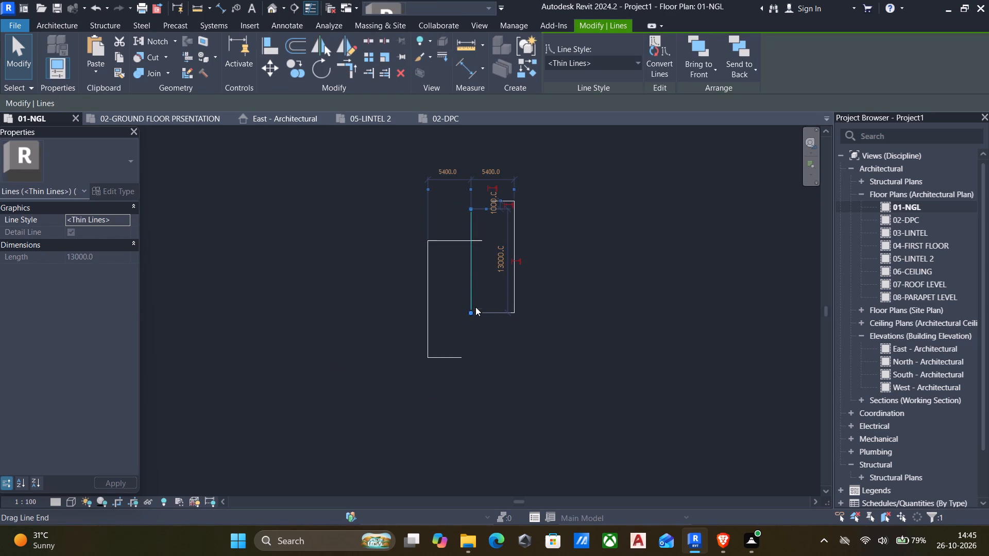
pyautogui.moveTo(468, 309); pyautogui.dragTo(472, 341)
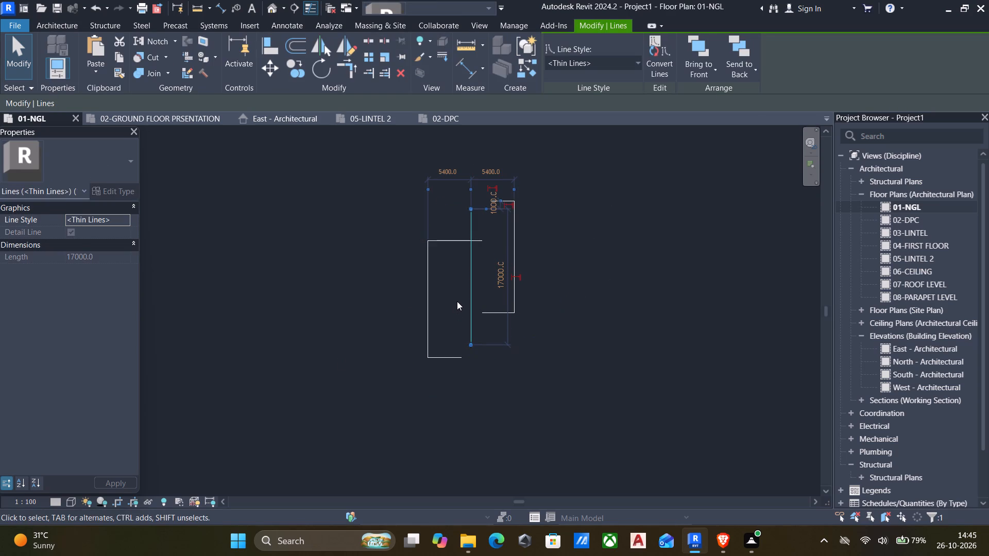
pyautogui.press('Escape')
# Trim/extend the middle vertical line into corners with the raised right-hand top line and the lowered left-hand bottom line.
pyautogui.press('t')
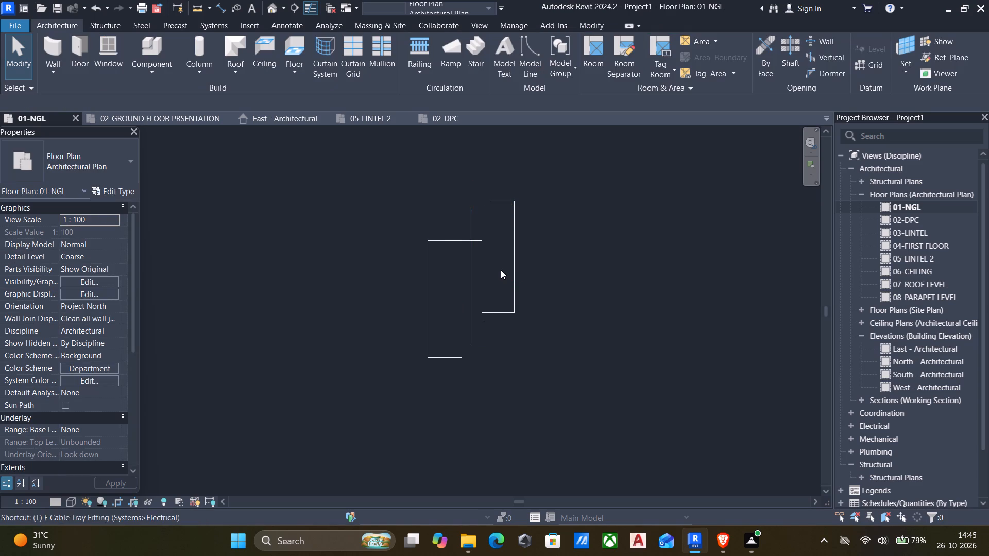
pyautogui.press('r')
pyautogui.click(475, 220)
pyautogui.click(498, 201)
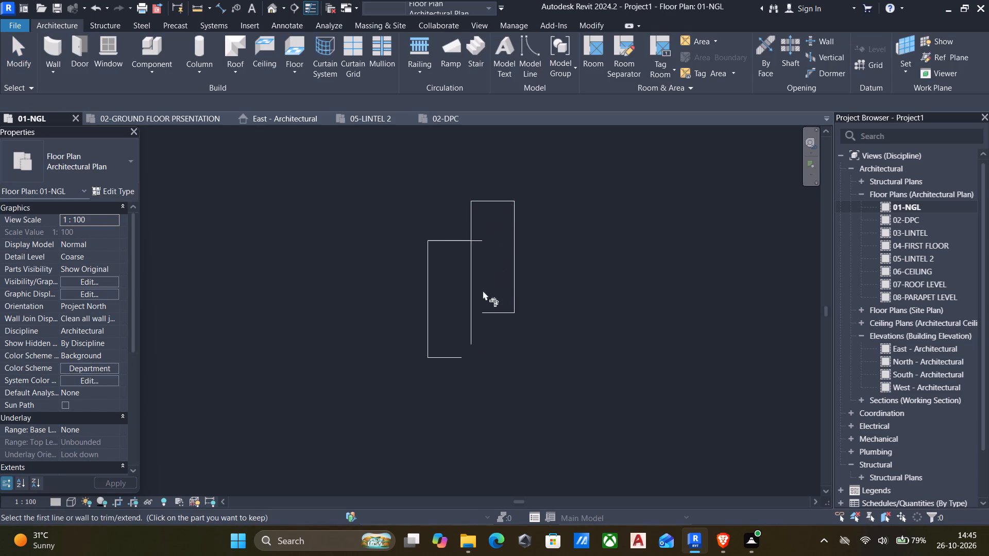
pyautogui.click(473, 320)
pyautogui.click(457, 362)
pyautogui.click(491, 307)
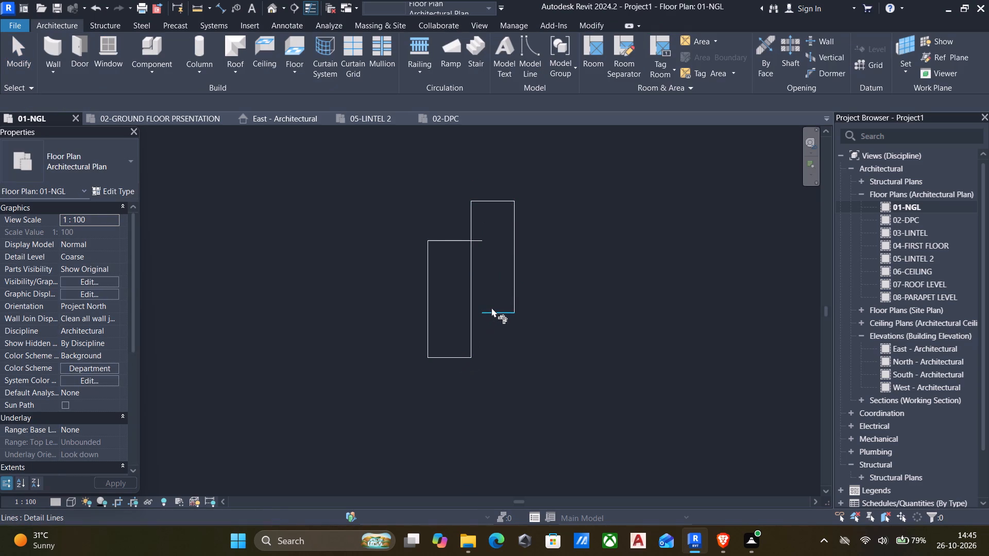
pyautogui.press('Escape')
pyautogui.press('Escape')
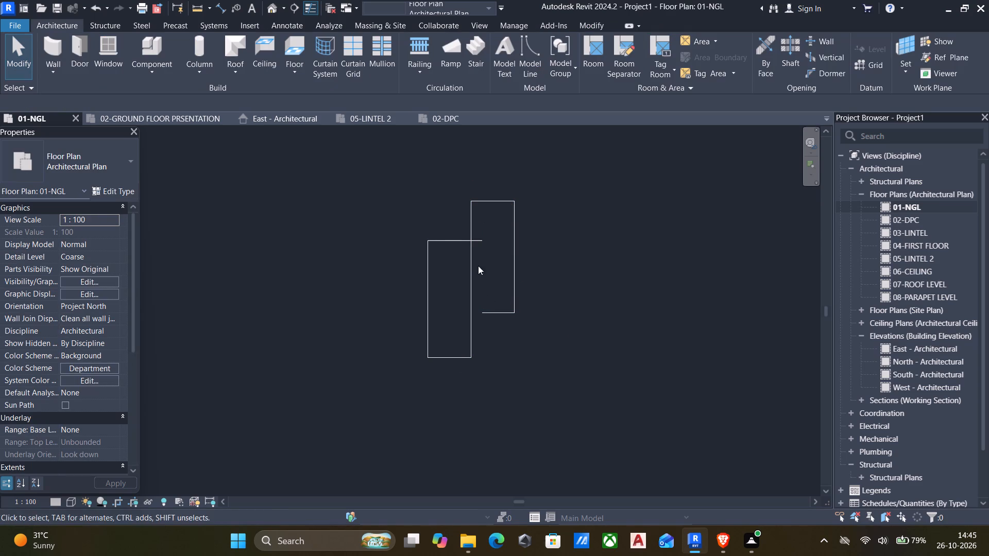
# Align the inner ends of the left-hand top line and the right-hand bottom line to the middle vertical line.
pyautogui.scroll(3, 479, 242)
pyautogui.press('a')
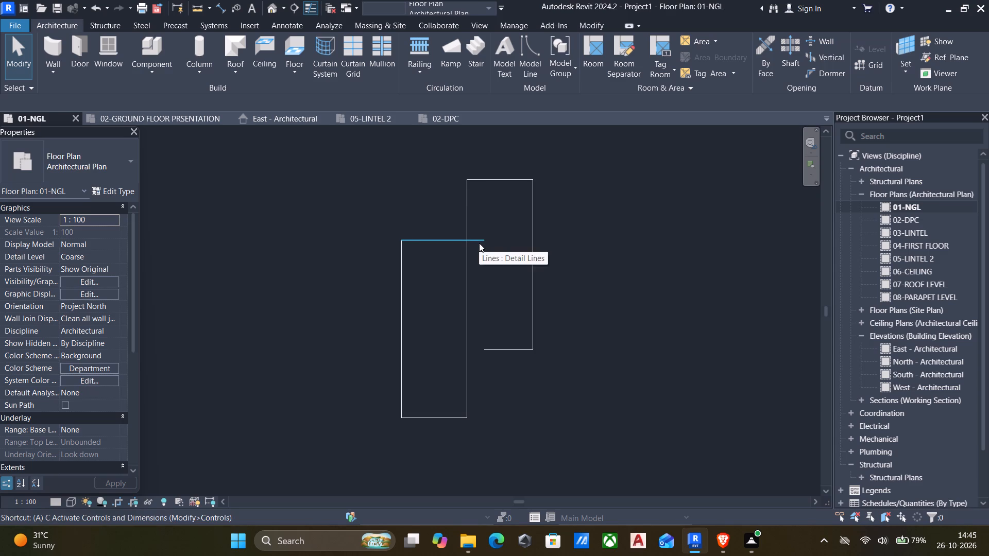
pyautogui.press('l')
pyautogui.scroll(3, 490, 270)
pyautogui.click(458, 257)
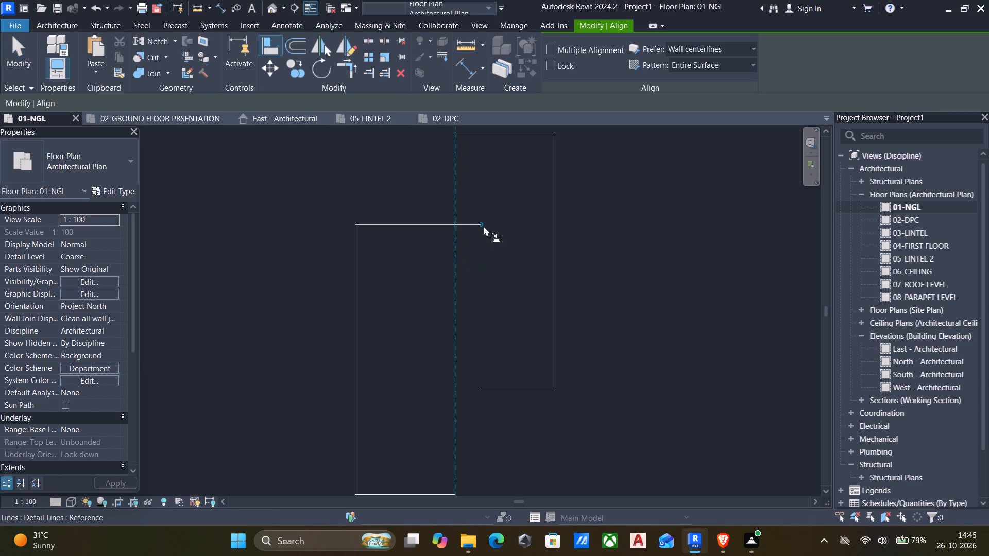
pyautogui.click(483, 225)
pyautogui.click(456, 385)
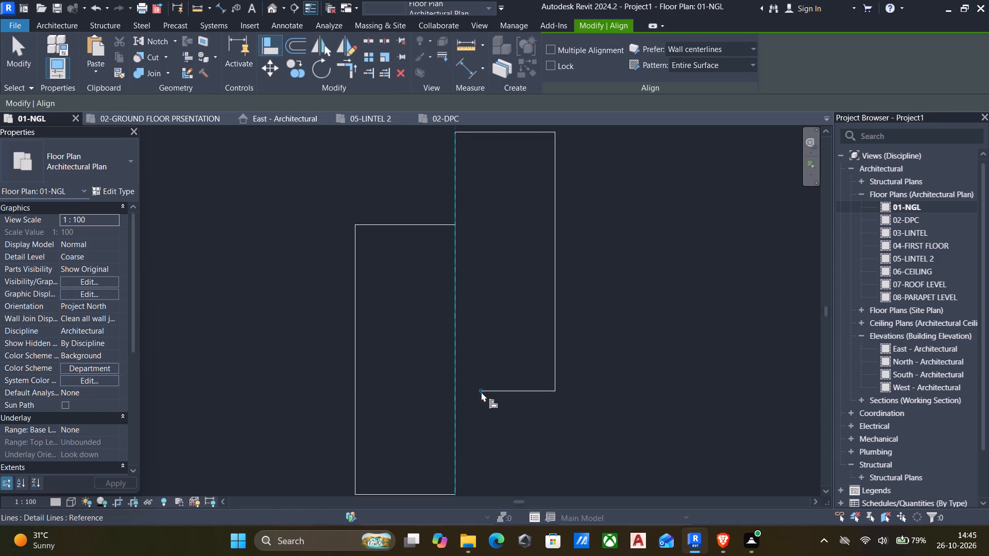
pyautogui.click(481, 392)
pyautogui.scroll(-5, 481, 392)
pyautogui.press('Escape')
pyautogui.moveTo(487, 406); pyautogui.dragTo(475, 392, button='middle')
pyautogui.scroll(-1, 500, 416)
pyautogui.moveTo(497, 418); pyautogui.dragTo(481, 406, button='middle')
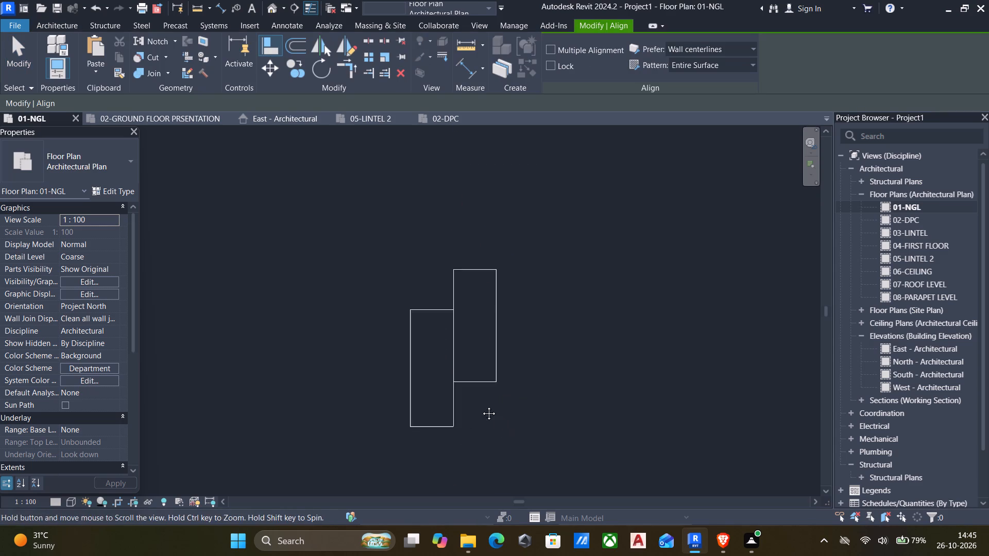
pyautogui.moveTo(481, 406); pyautogui.dragTo(479, 399, button='middle')
pyautogui.scroll(1, 479, 398)
pyautogui.press('Escape')
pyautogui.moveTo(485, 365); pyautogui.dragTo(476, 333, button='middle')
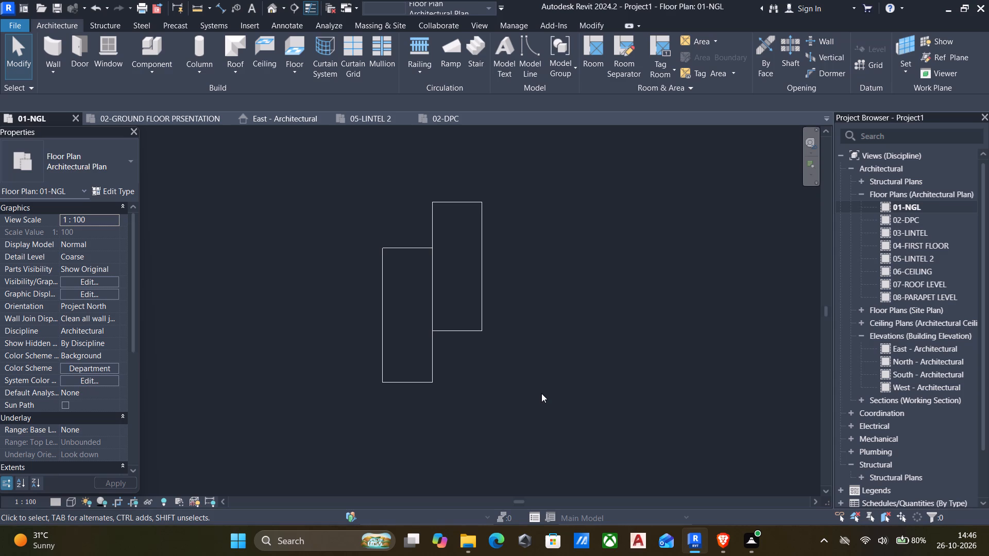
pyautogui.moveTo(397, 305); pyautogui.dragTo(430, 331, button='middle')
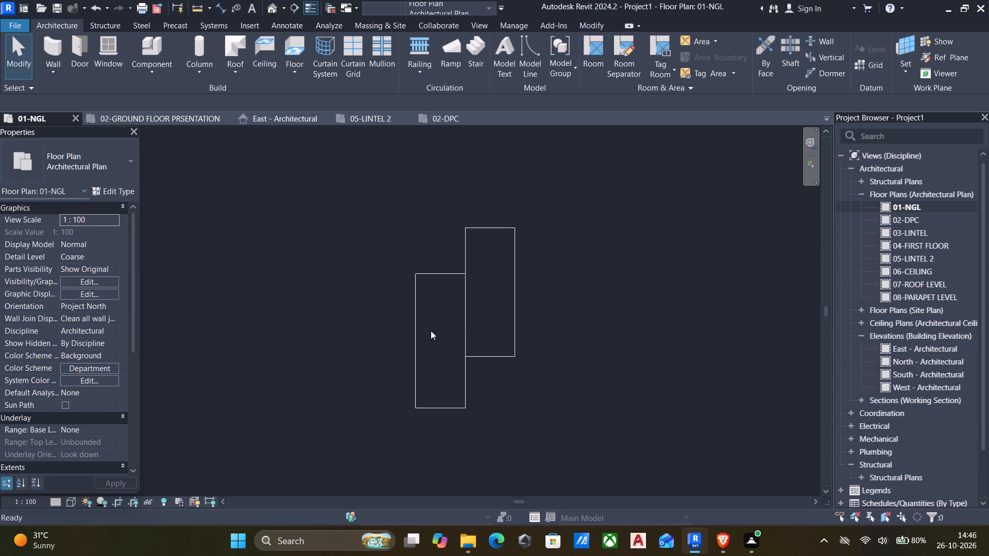
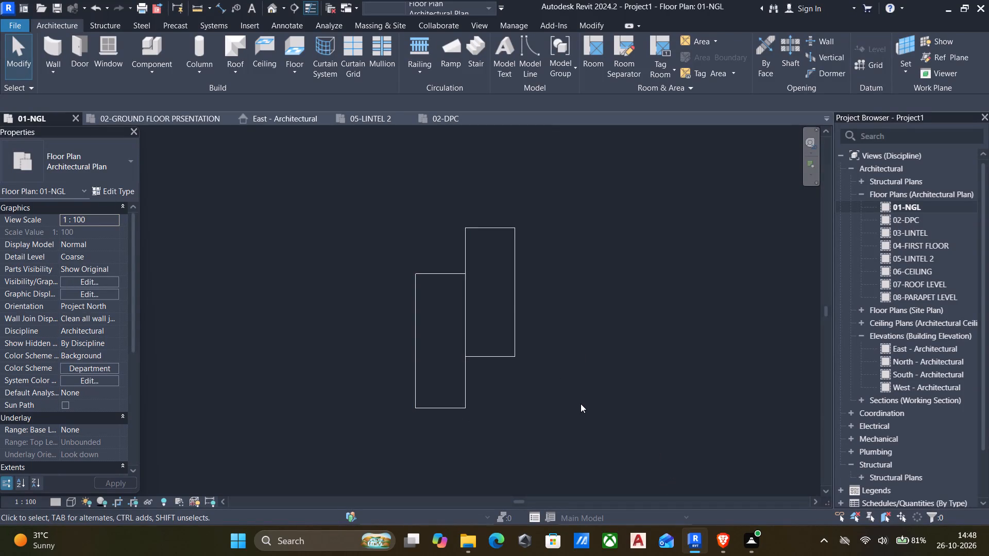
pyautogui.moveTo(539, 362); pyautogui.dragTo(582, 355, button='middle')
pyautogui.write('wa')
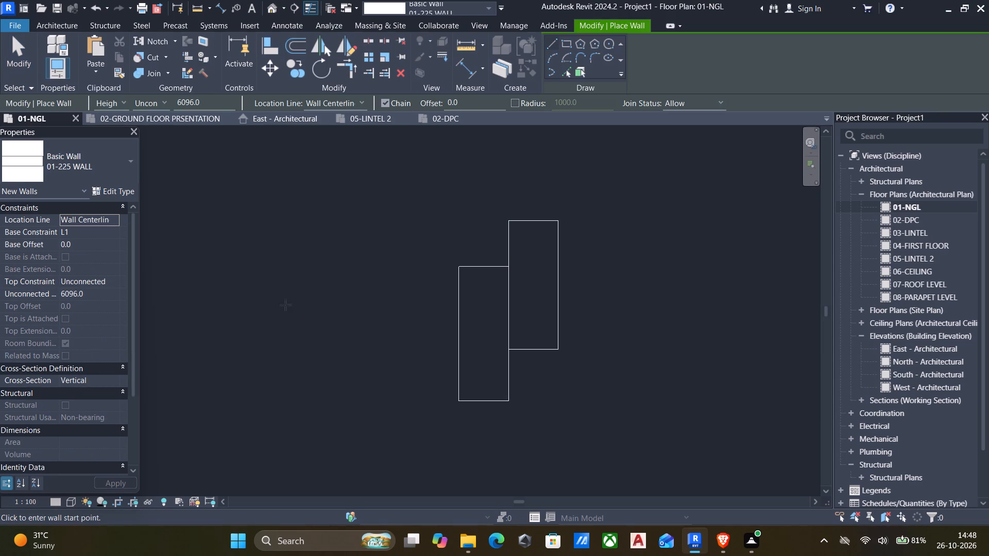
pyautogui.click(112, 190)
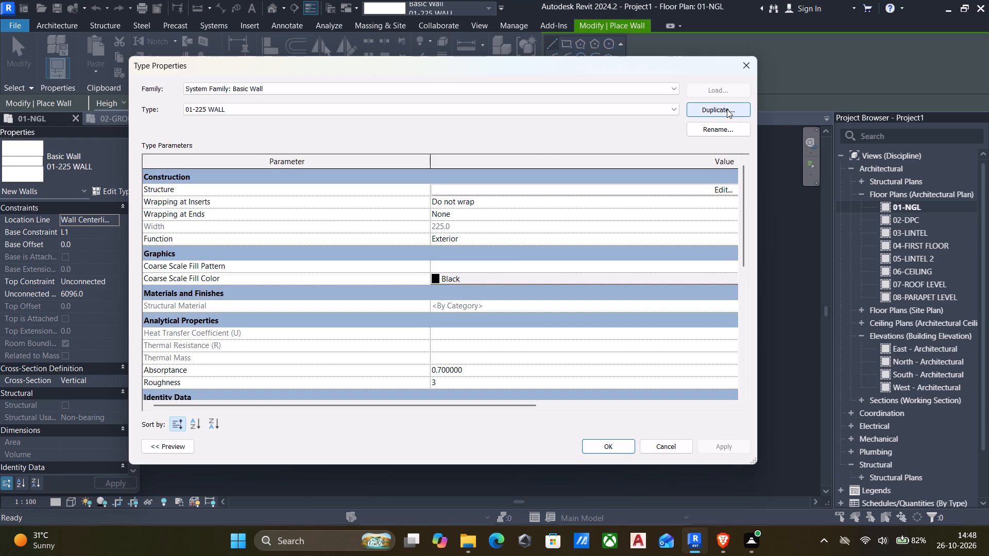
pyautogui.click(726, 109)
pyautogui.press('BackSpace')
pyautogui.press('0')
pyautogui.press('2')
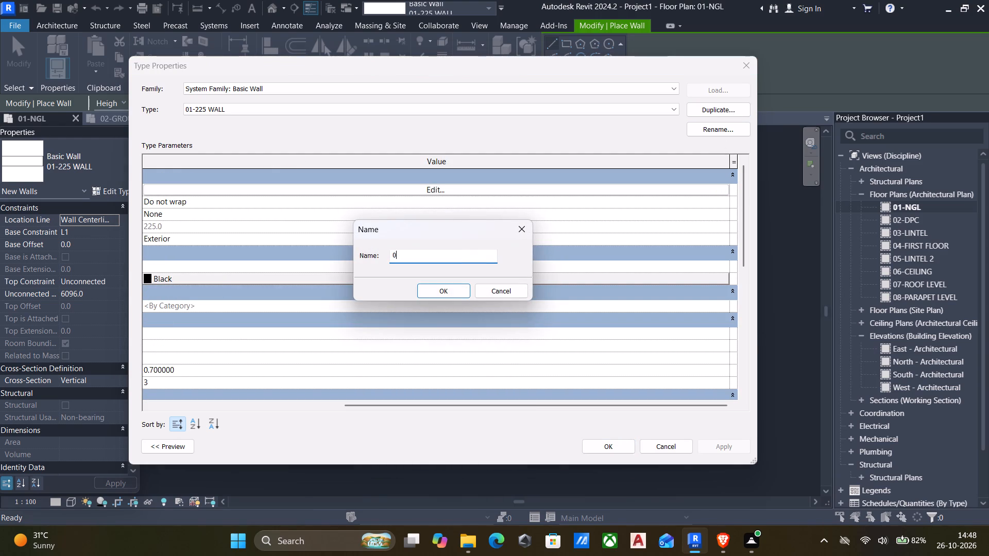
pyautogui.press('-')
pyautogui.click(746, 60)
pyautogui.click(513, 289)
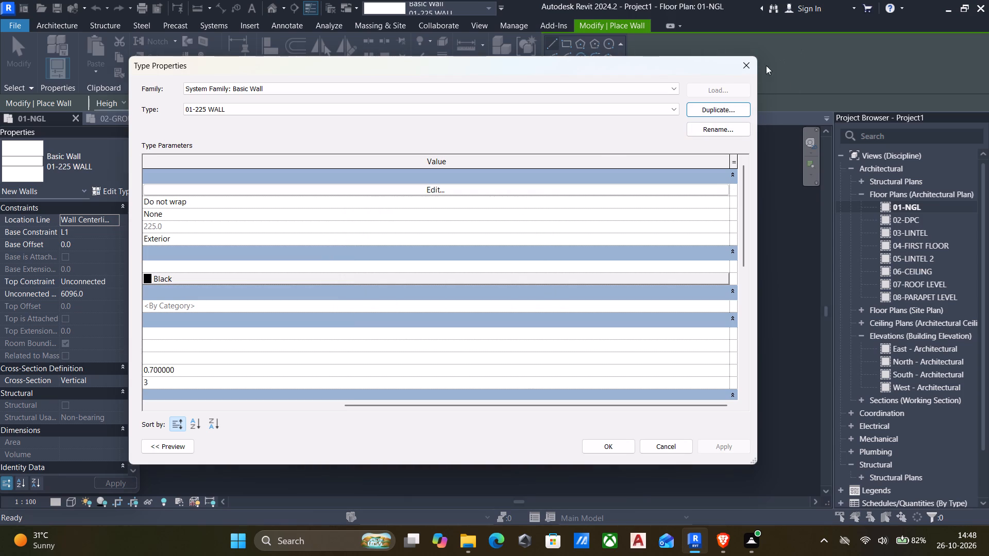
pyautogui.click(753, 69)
# Examine the available wall types, from the basic walls through to the curtain and stacked walls.
pyautogui.click(102, 163)
pyautogui.scroll(-6, 41, 333)
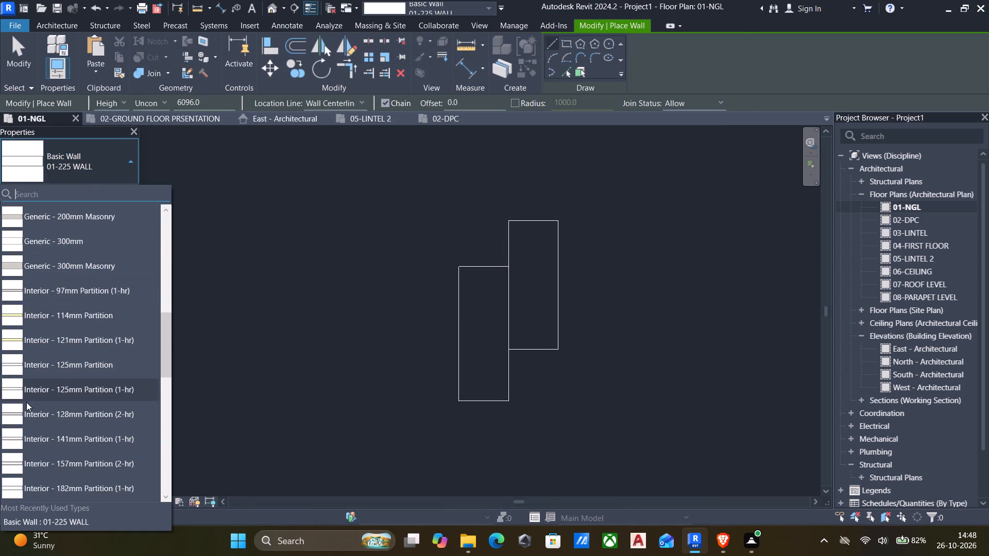
pyautogui.scroll(-14, 25, 415)
pyautogui.scroll(7, 50, 407)
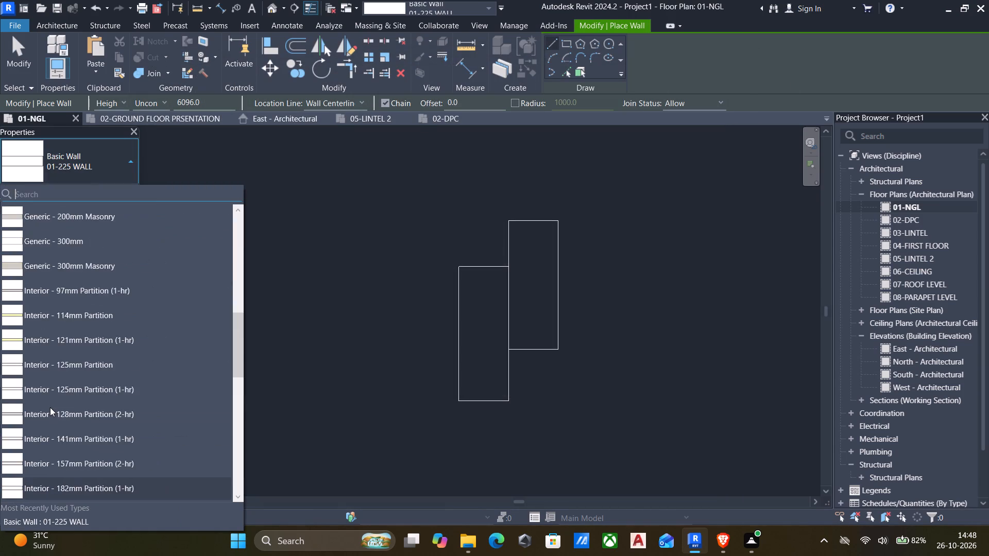
pyautogui.scroll(9, 50, 407)
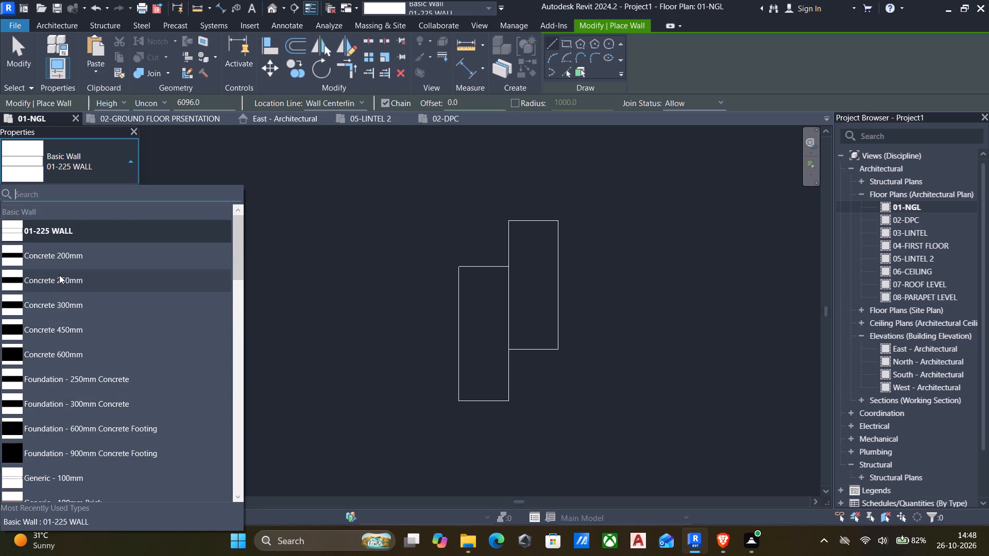
pyautogui.scroll(-5, 58, 336)
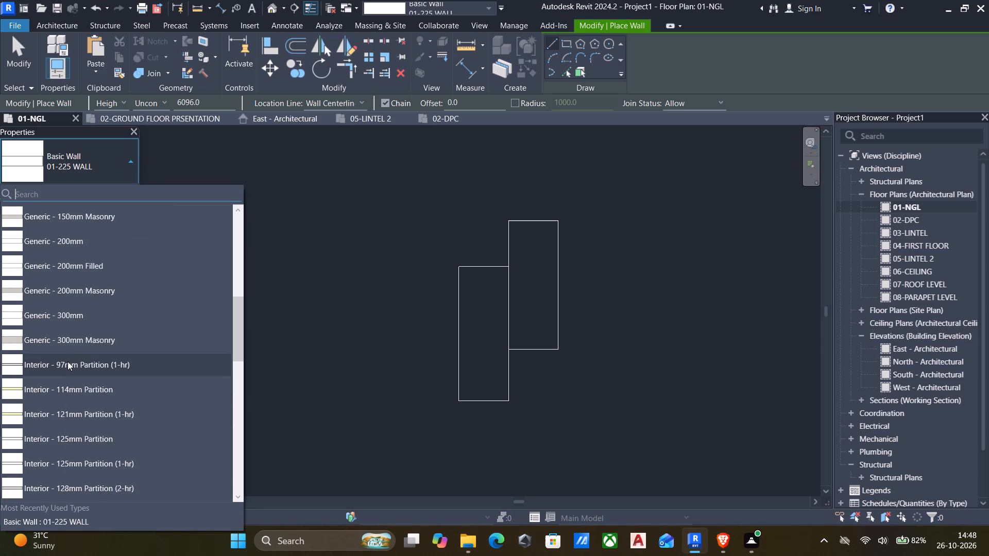
pyautogui.scroll(-8, 67, 361)
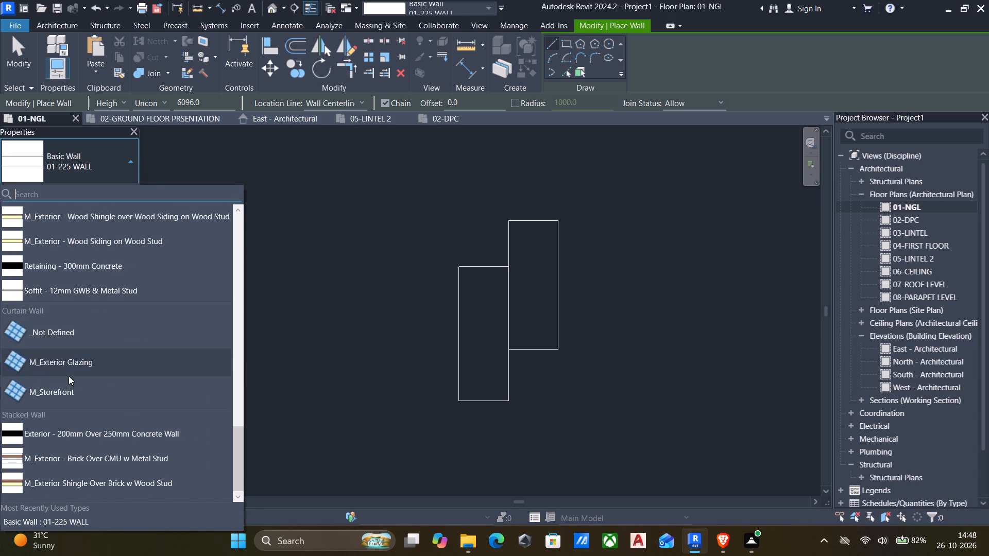
pyautogui.scroll(-2, 69, 381)
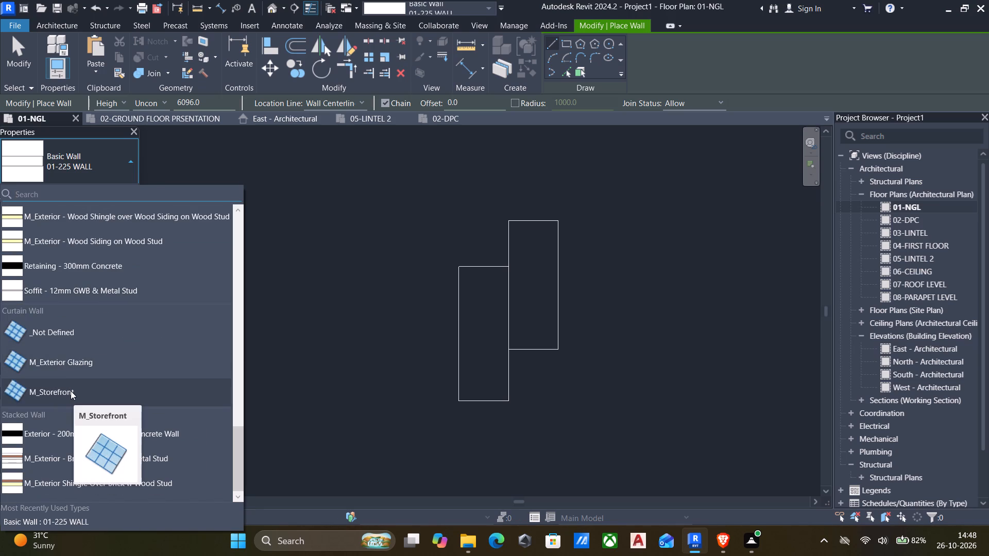
pyautogui.scroll(8, 71, 391)
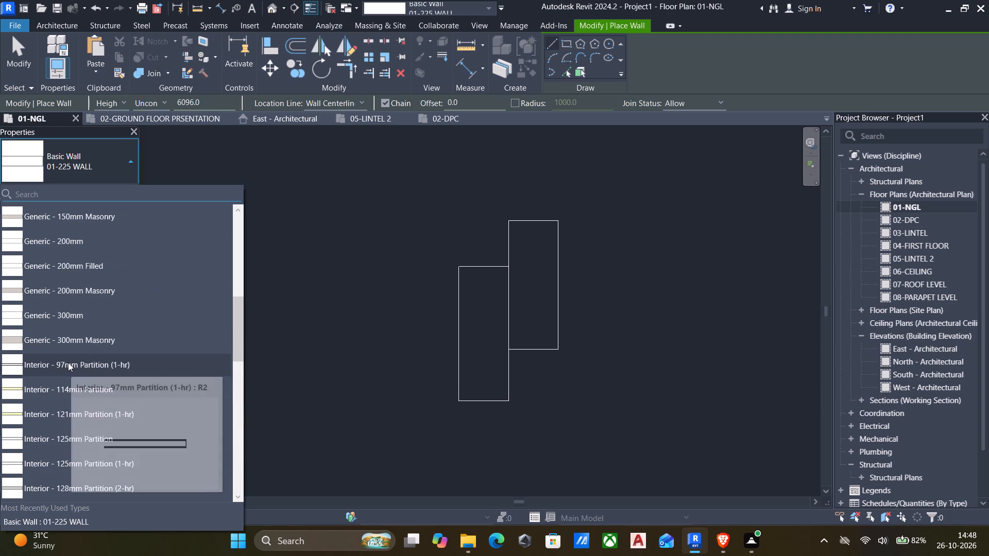
pyautogui.scroll(4, 68, 362)
pyautogui.scroll(3, 50, 321)
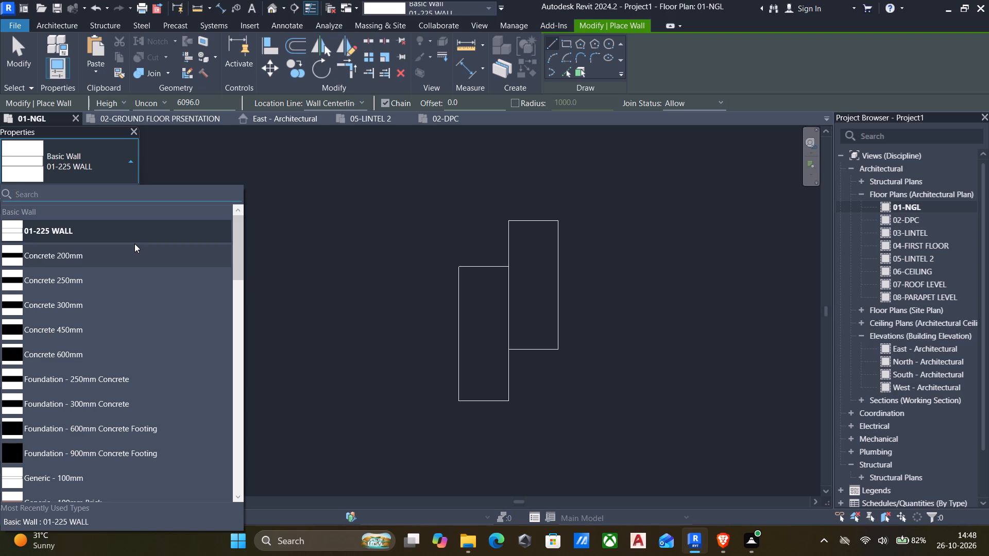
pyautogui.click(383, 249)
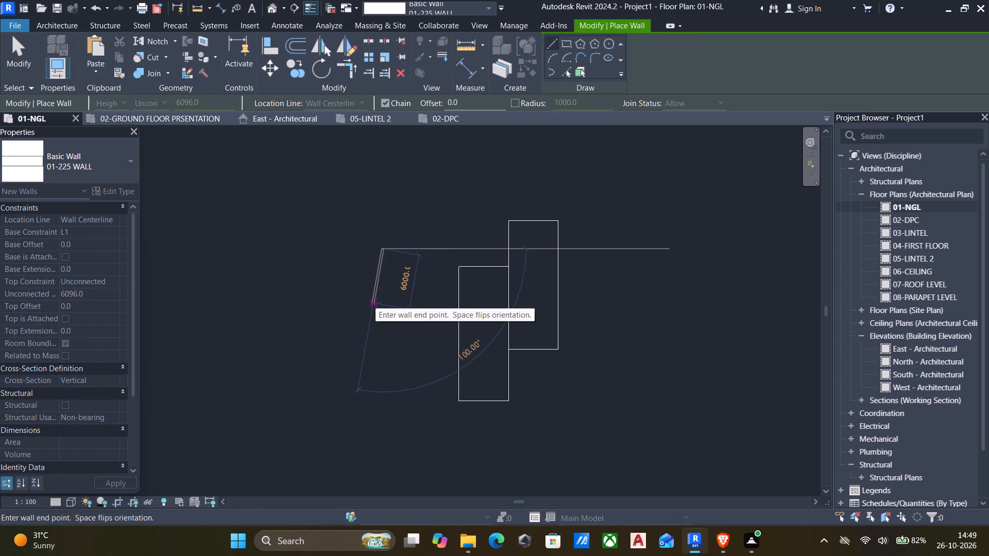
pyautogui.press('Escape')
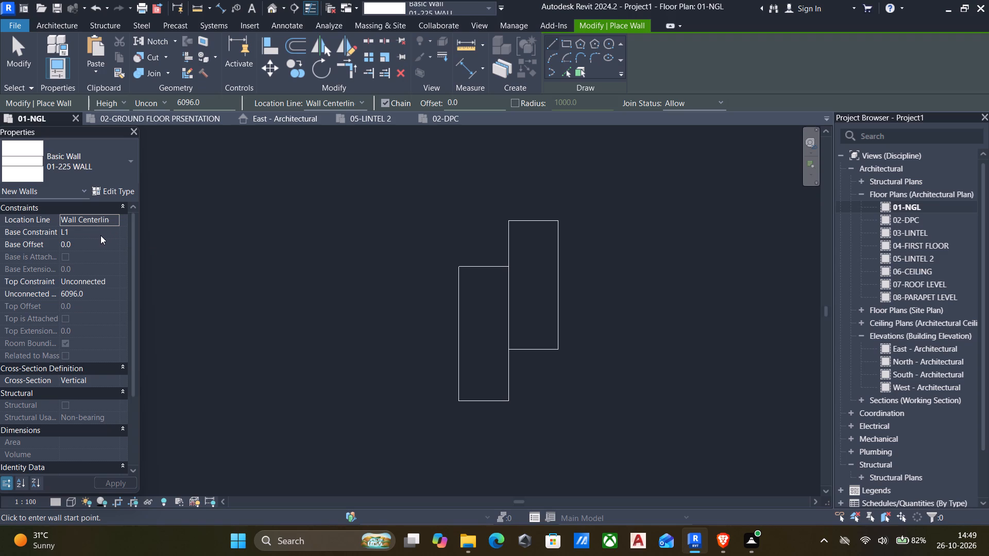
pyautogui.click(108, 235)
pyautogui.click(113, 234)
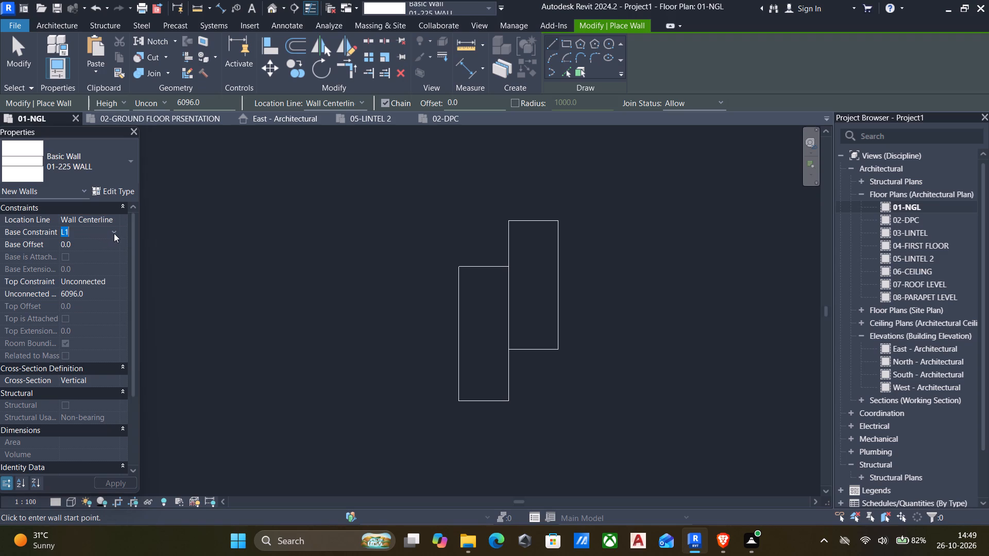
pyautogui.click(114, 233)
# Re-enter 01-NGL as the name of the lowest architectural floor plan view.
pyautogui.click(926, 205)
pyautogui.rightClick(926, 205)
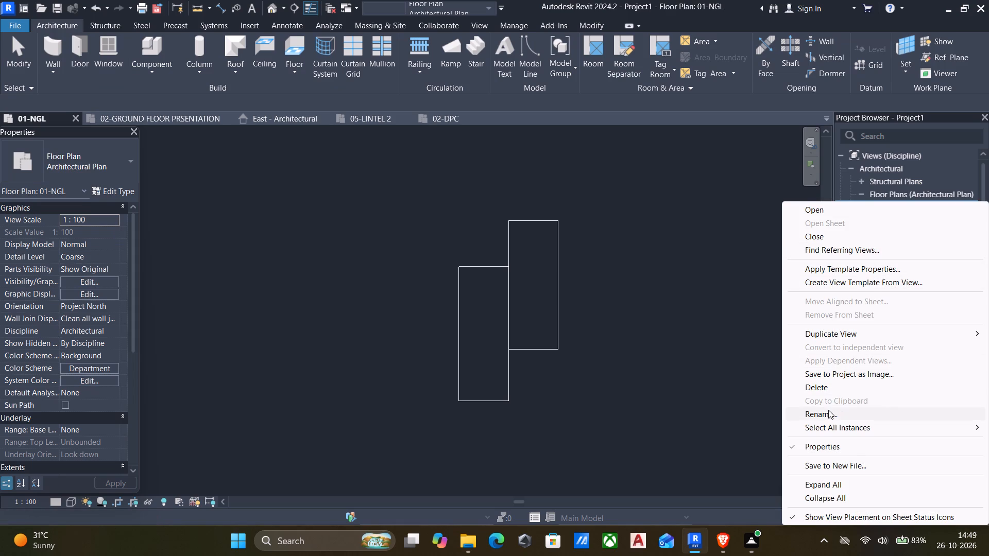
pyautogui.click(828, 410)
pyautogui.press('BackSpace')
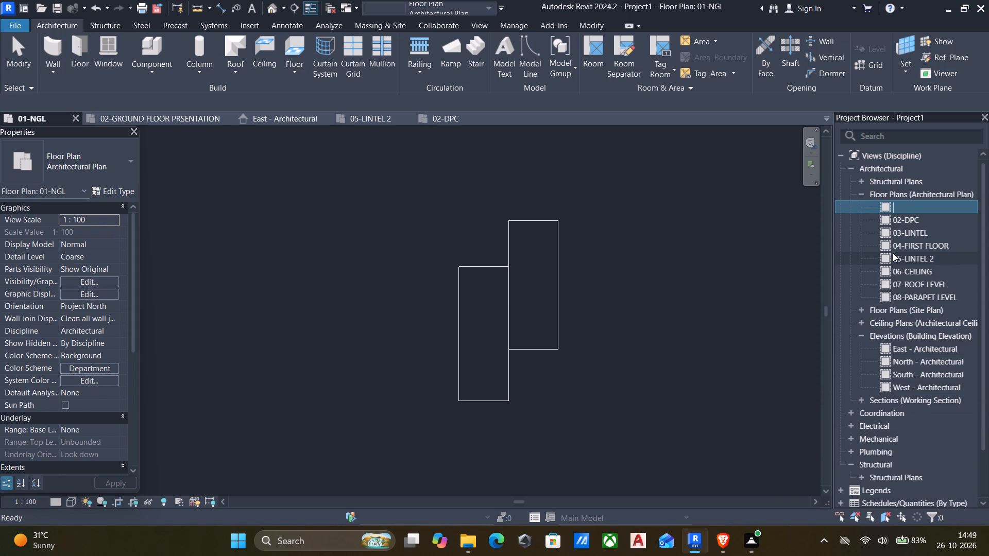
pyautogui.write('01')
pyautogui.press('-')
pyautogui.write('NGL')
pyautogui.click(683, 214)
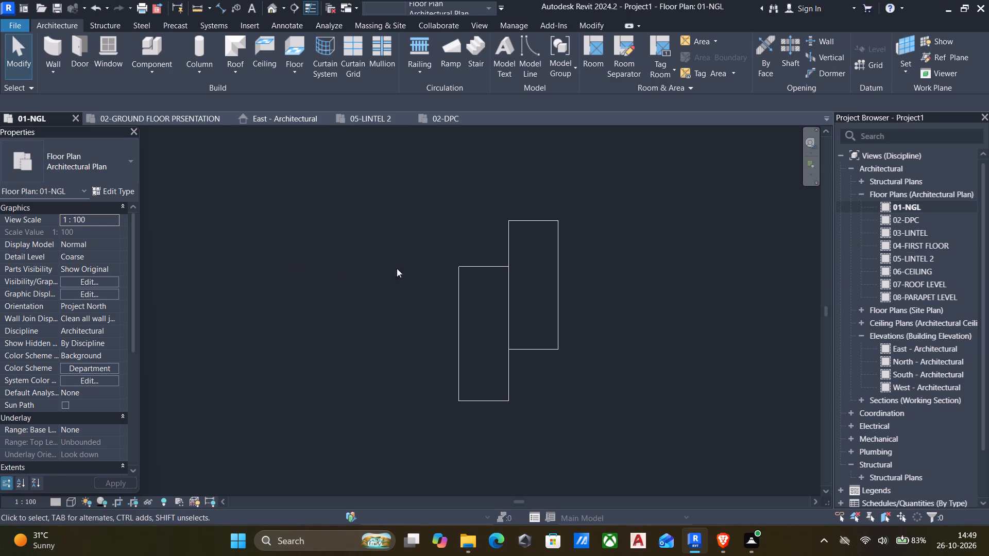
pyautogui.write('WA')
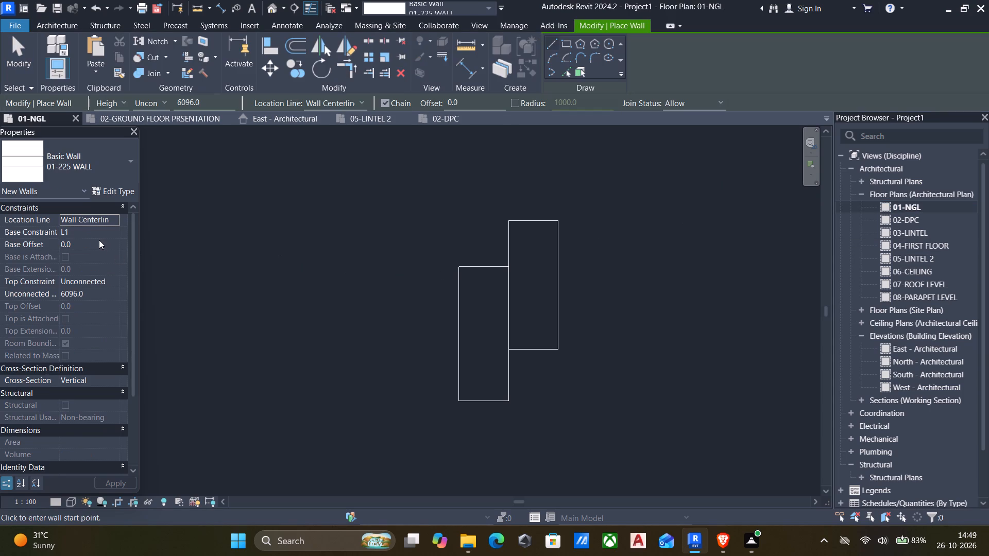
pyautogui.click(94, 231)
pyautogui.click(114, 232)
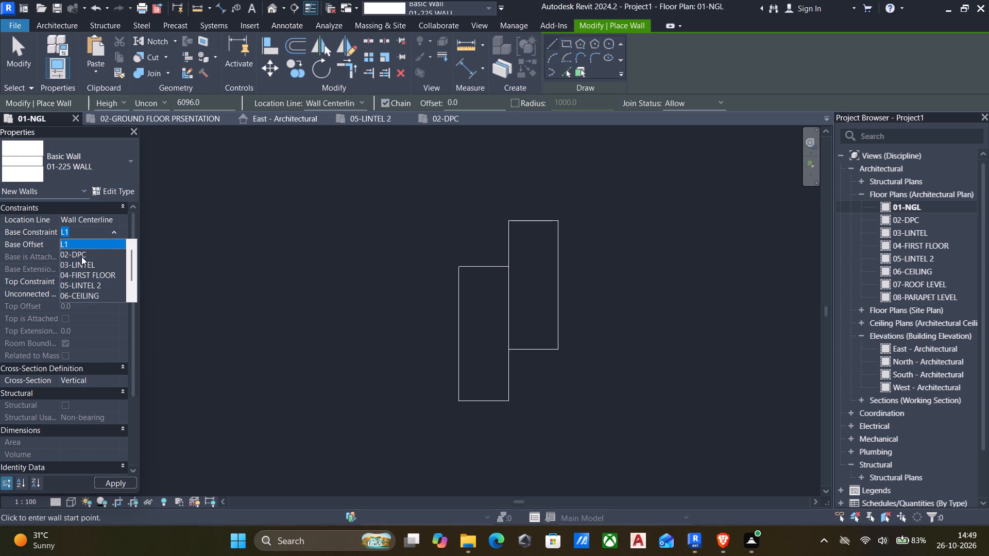
# In the East - Architectural elevation, rename the lowest level, L1, as 01-NGL.
pyautogui.doubleClick(906, 352)
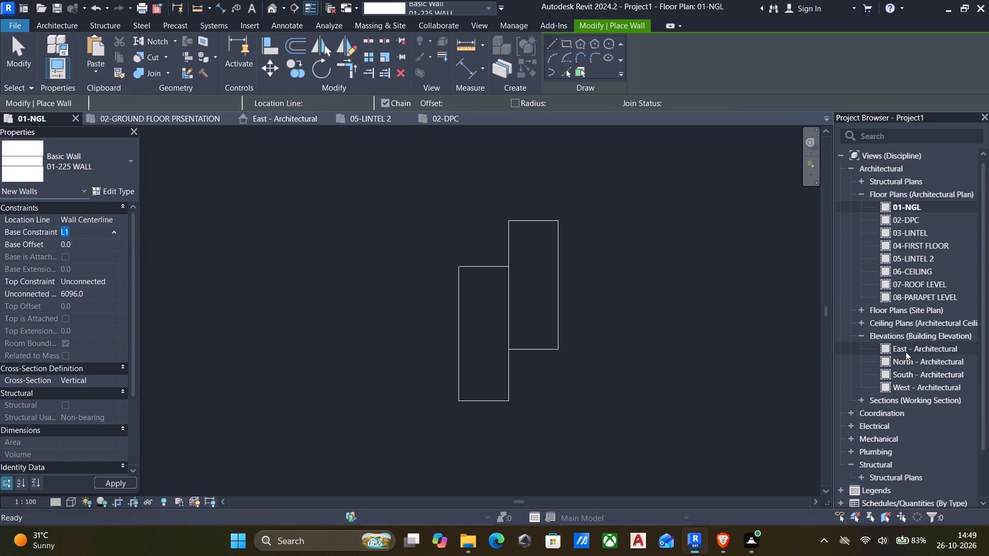
pyautogui.scroll(6, 640, 350)
pyautogui.scroll(5, 759, 302)
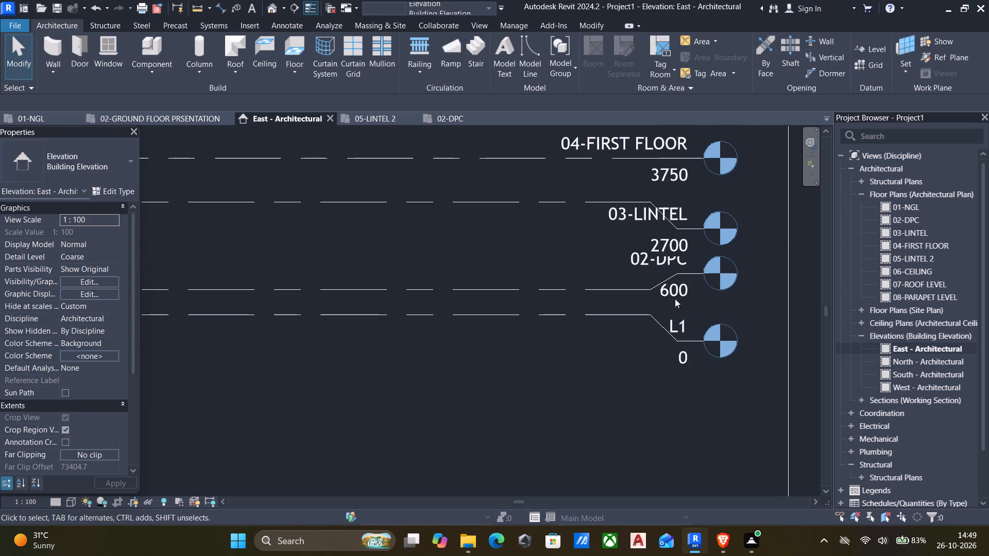
pyautogui.click(670, 321)
pyautogui.scroll(5, 670, 321)
pyautogui.click(670, 321)
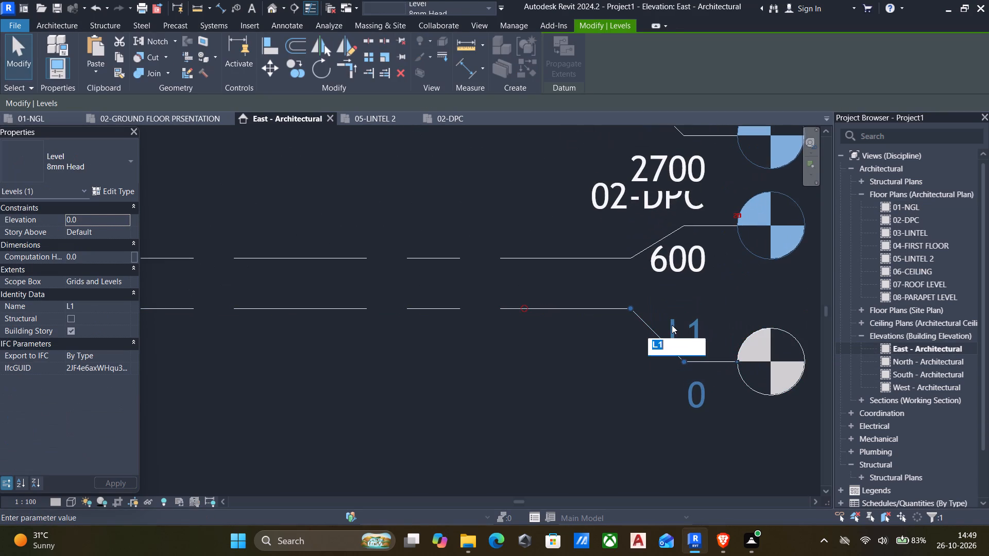
pyautogui.press('BackSpace')
pyautogui.press('0')
pyautogui.press('1')
pyautogui.press('-')
pyautogui.write('NGL')
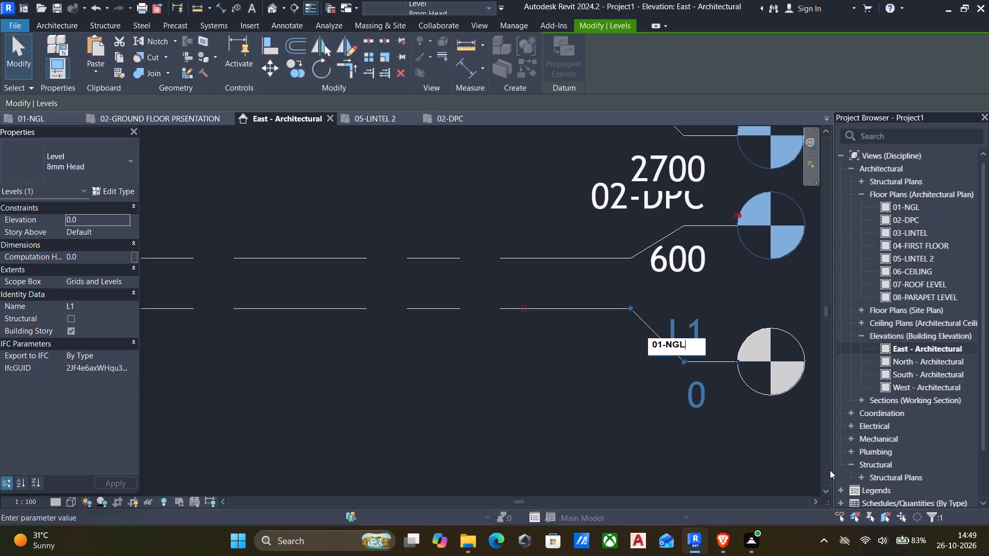
pyautogui.click(505, 424)
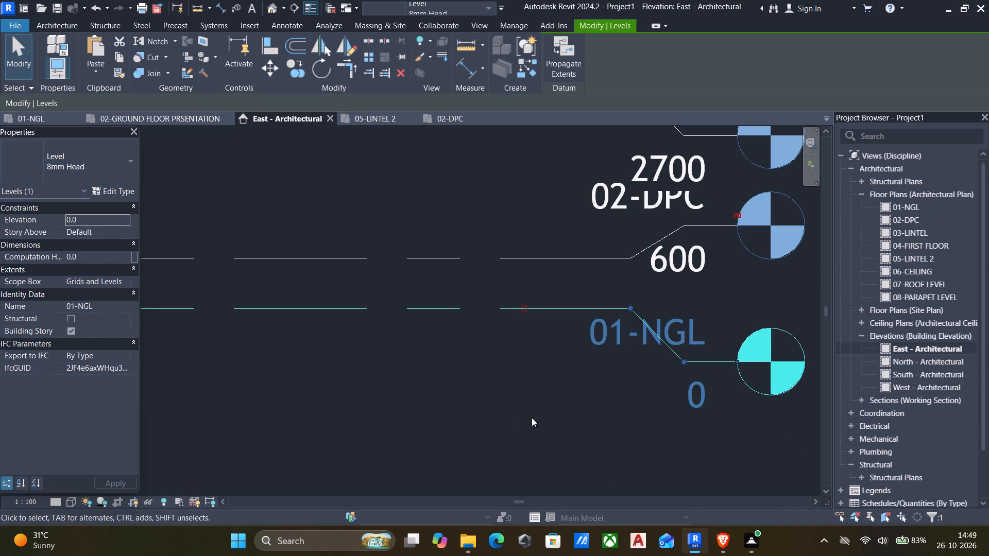
# Return to the 01-NGL architectural floor plan with the stepped two-block outline in view.
pyautogui.moveTo(572, 385); pyautogui.dragTo(379, 293, button='middle')
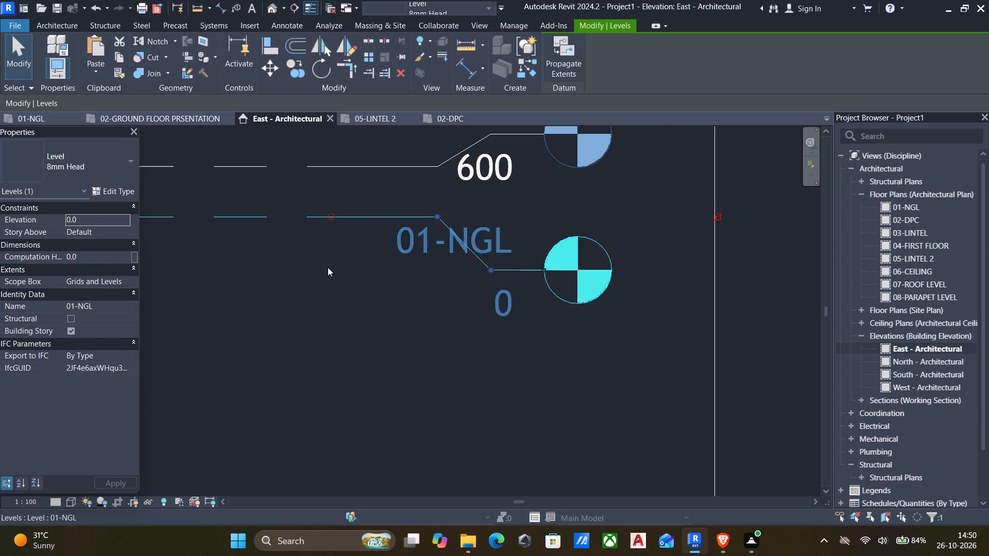
pyautogui.scroll(-7, 348, 290)
pyautogui.doubleClick(885, 210)
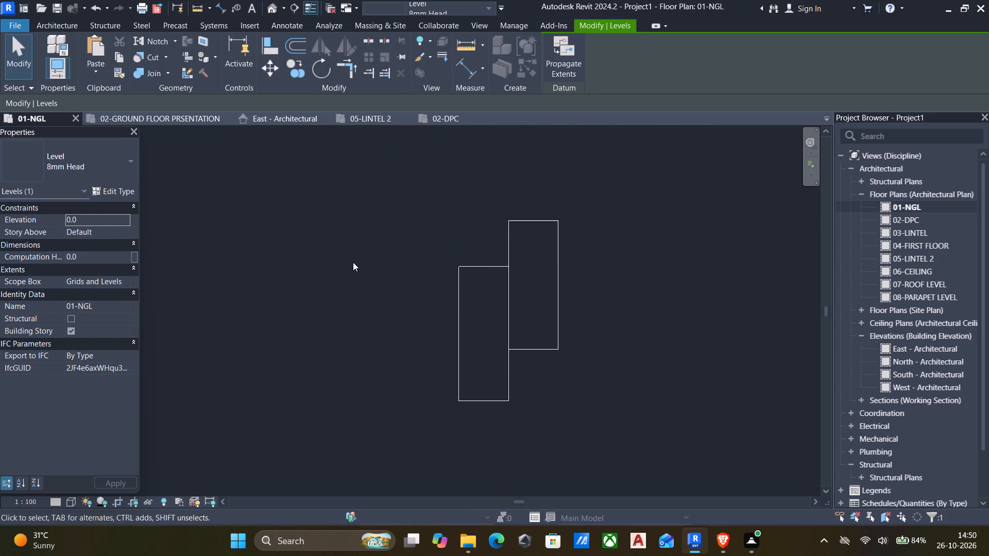
pyautogui.moveTo(352, 264); pyautogui.dragTo(352, 277, button='middle')
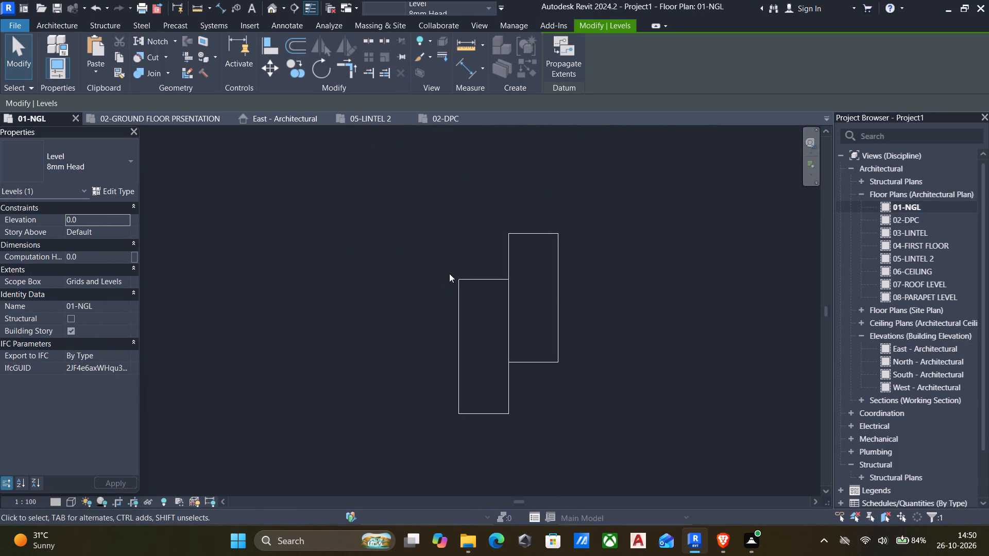
# Using 01-225 WALL with its top constraint at 04-FIRST FLOOR, trace the western block's west, south and lower east walls over the outline.
pyautogui.write('WA')
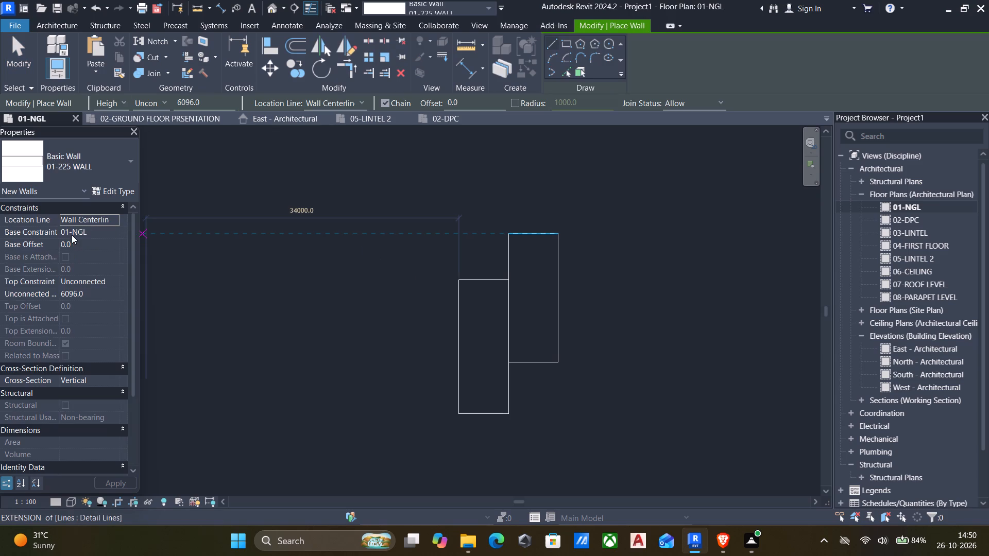
pyautogui.click(114, 280)
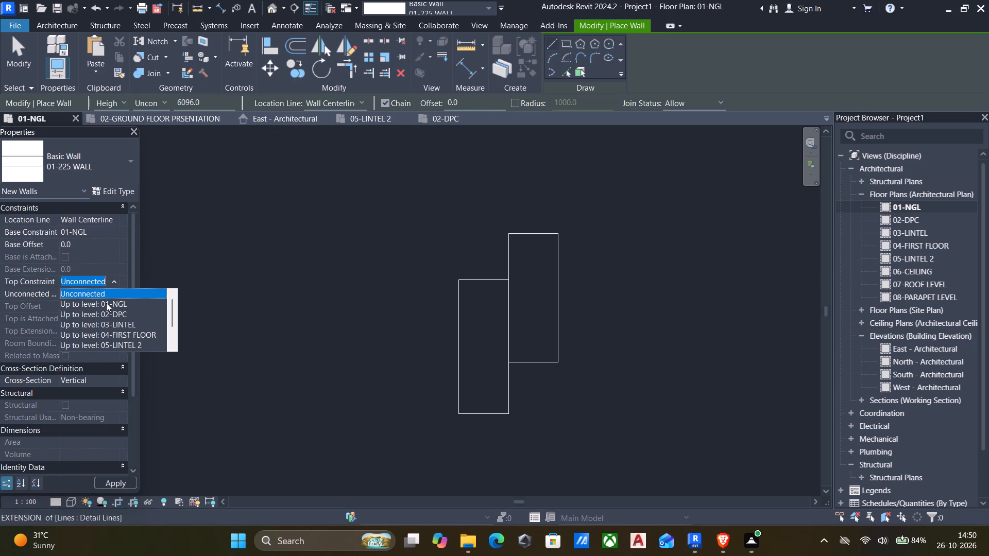
pyautogui.click(106, 331)
pyautogui.scroll(2, 449, 288)
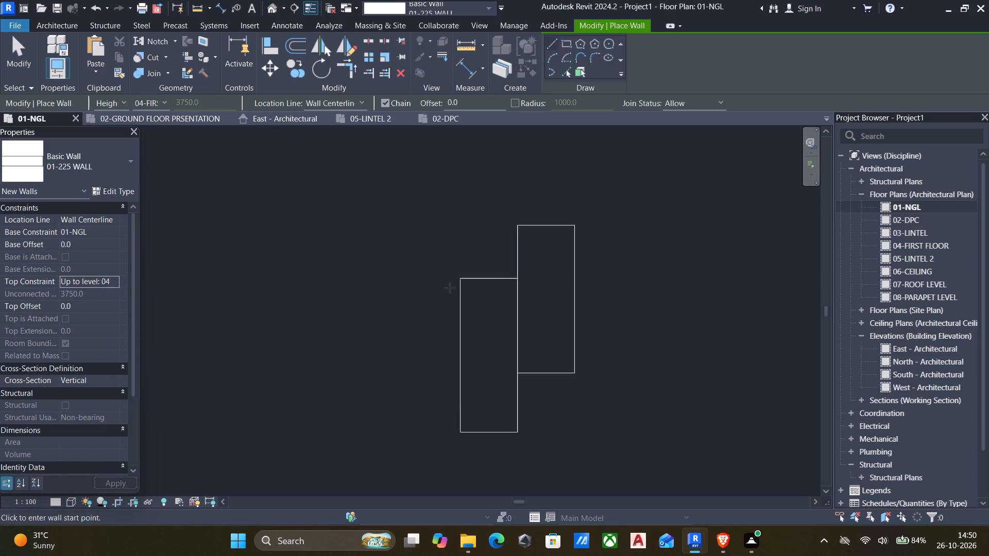
pyautogui.scroll(2, 450, 288)
pyautogui.click(466, 271)
pyautogui.moveTo(469, 380); pyautogui.dragTo(465, 258, button='middle')
pyautogui.click(460, 381)
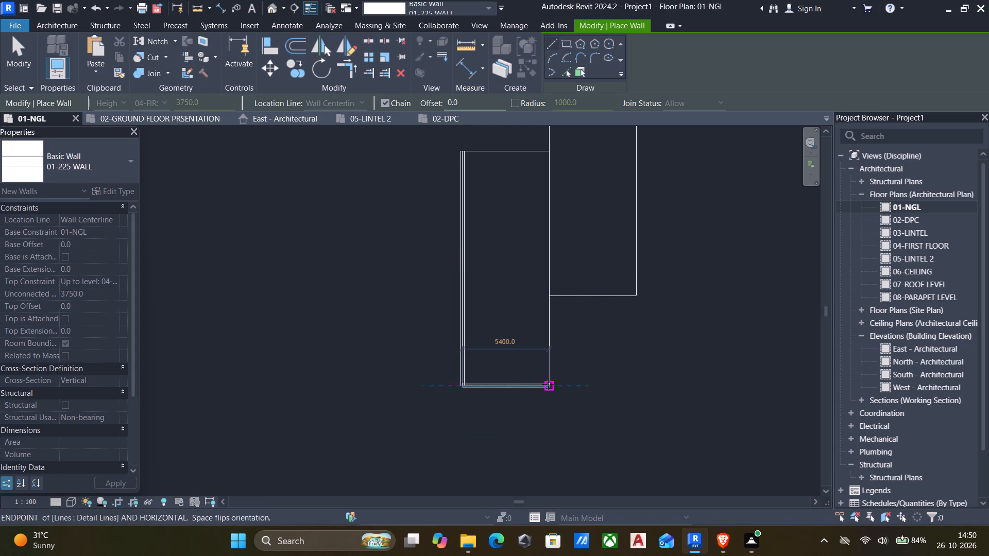
pyautogui.click(548, 384)
pyautogui.click(549, 294)
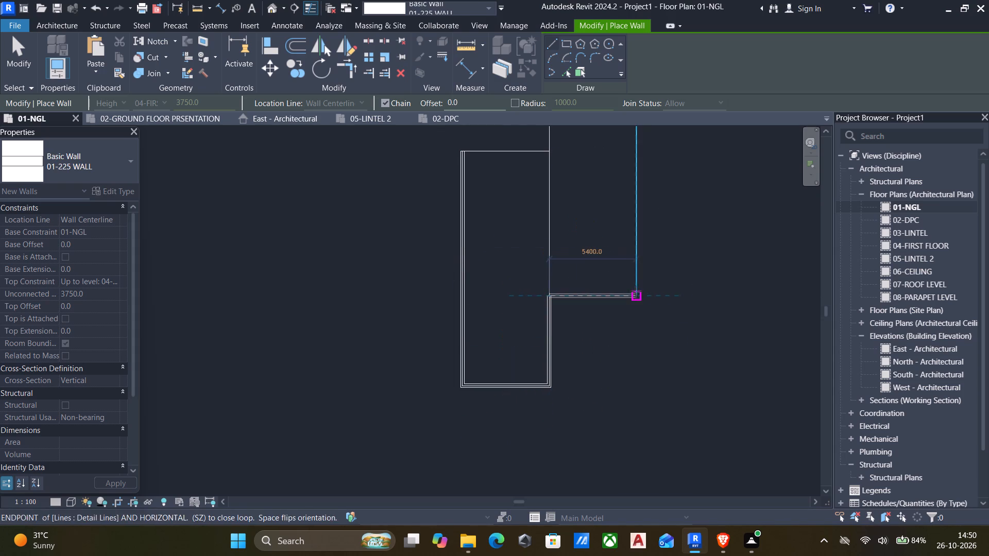
# Continue the 225 mm walls around the eastern block's south, east and north sides and down the line shared by both blocks.
pyautogui.click(636, 293)
pyautogui.moveTo(638, 218); pyautogui.dragTo(612, 386, button='middle')
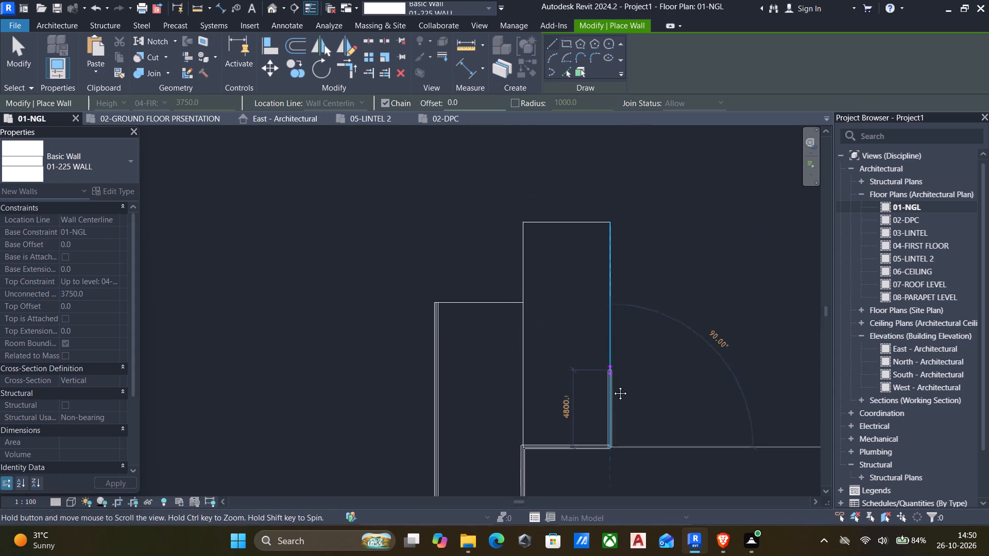
pyautogui.moveTo(612, 386); pyautogui.dragTo(613, 398, button='middle')
pyautogui.click(617, 251)
pyautogui.click(523, 249)
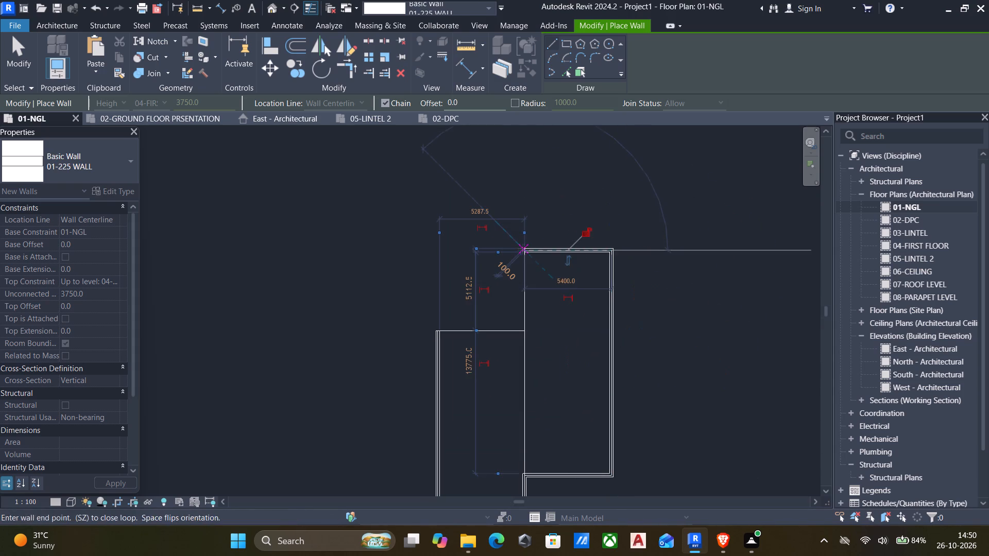
pyautogui.click(523, 472)
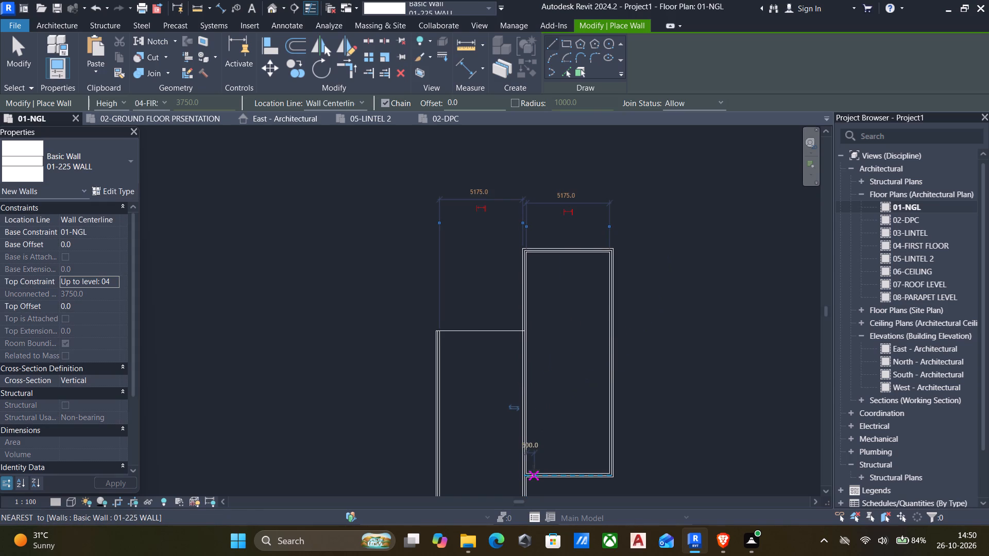
pyautogui.press('Escape')
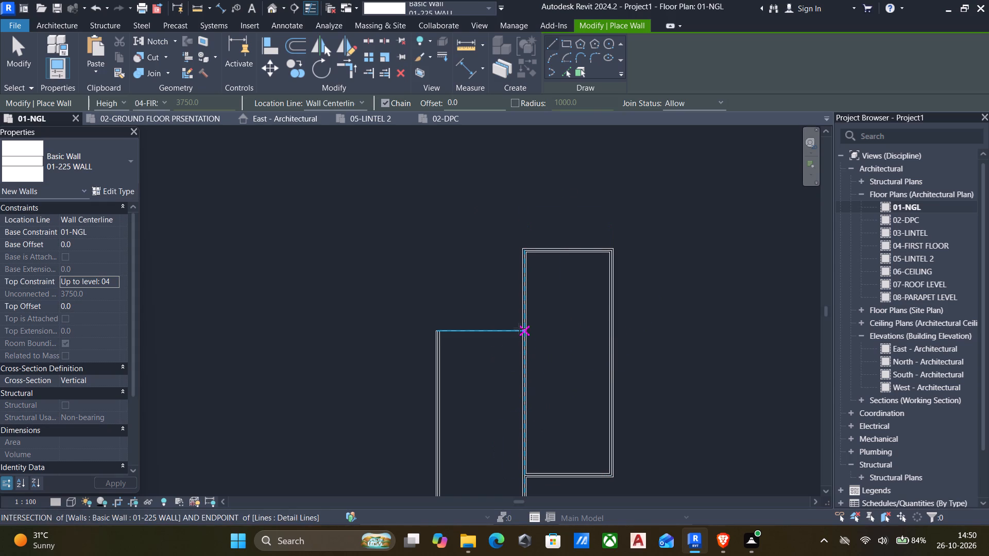
# Draw the western block's north wall from the shared wall to its northwest corner, closing the block.
pyautogui.click(516, 328)
pyautogui.press('Escape')
pyautogui.click(524, 333)
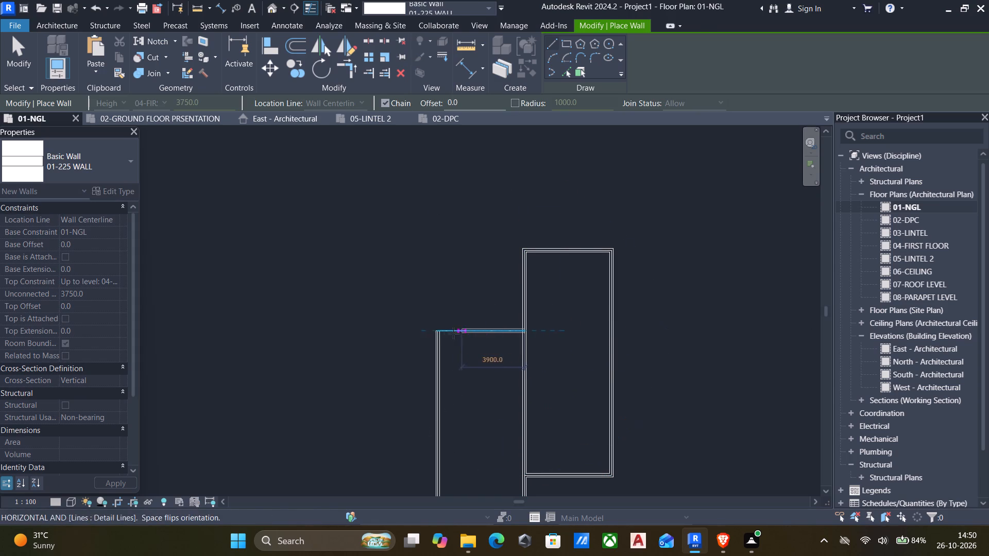
pyautogui.click(435, 333)
pyautogui.press('Escape')
pyautogui.scroll(-5, 447, 369)
pyautogui.moveTo(446, 375); pyautogui.dragTo(406, 322, button='middle')
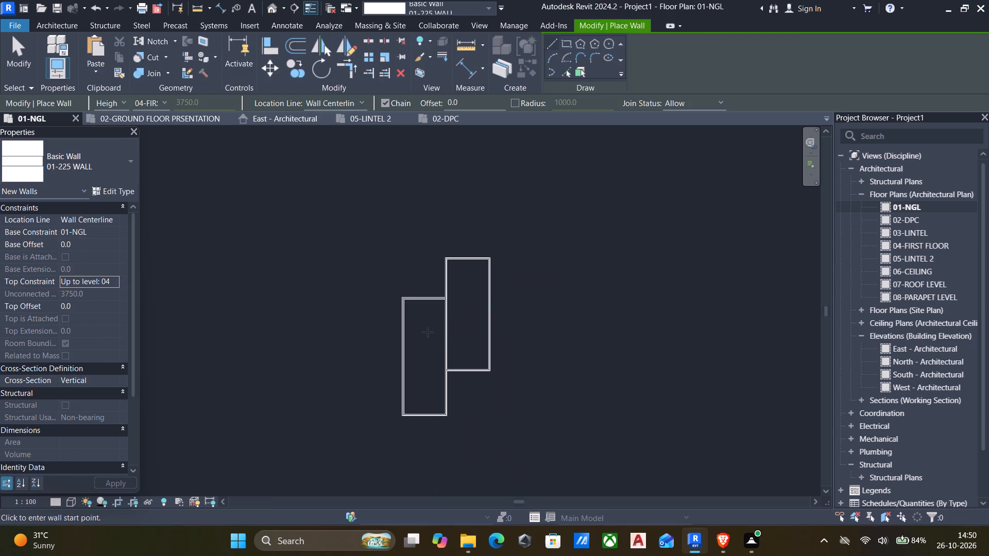
pyautogui.press('Escape')
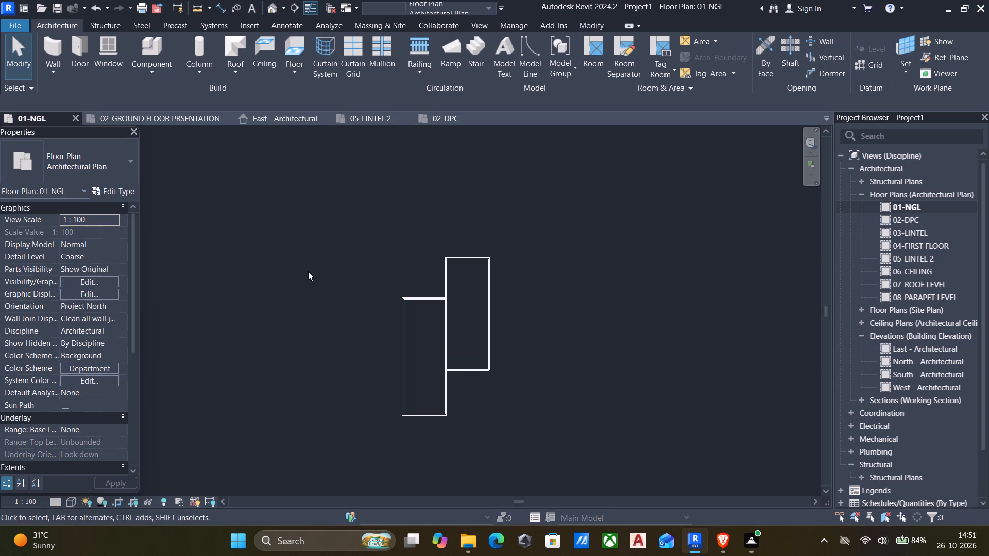
# Filter the whole plan selection to the Thin Lines category only and delete those guide lines, keeping the walls.
pyautogui.moveTo(215, 213); pyautogui.dragTo(553, 446)
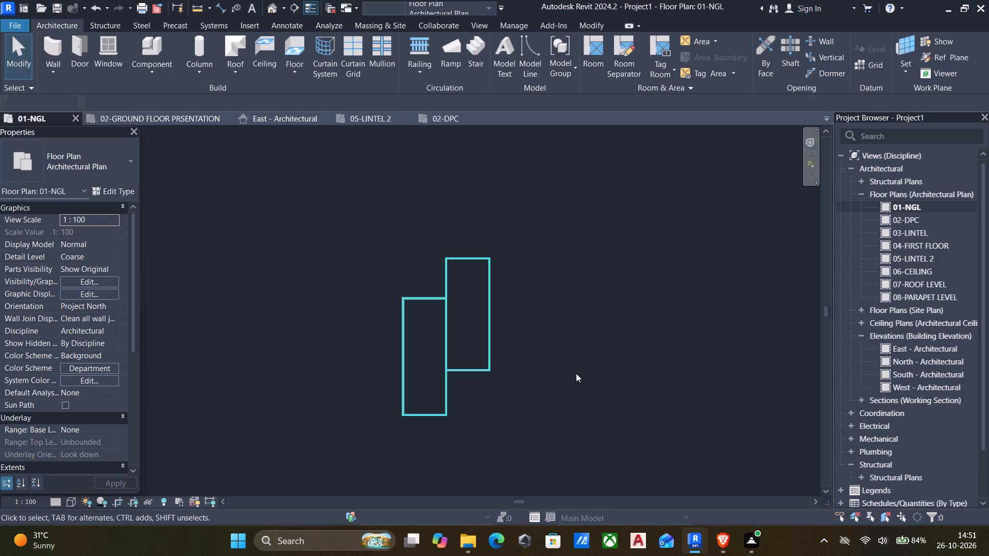
pyautogui.click(558, 45)
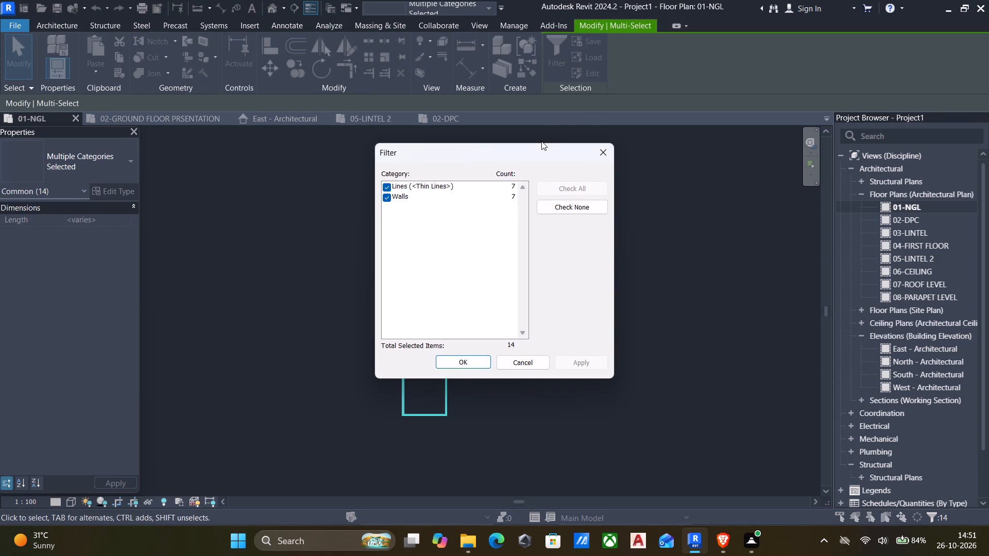
pyautogui.click(386, 187)
pyautogui.click(385, 199)
pyautogui.click(384, 186)
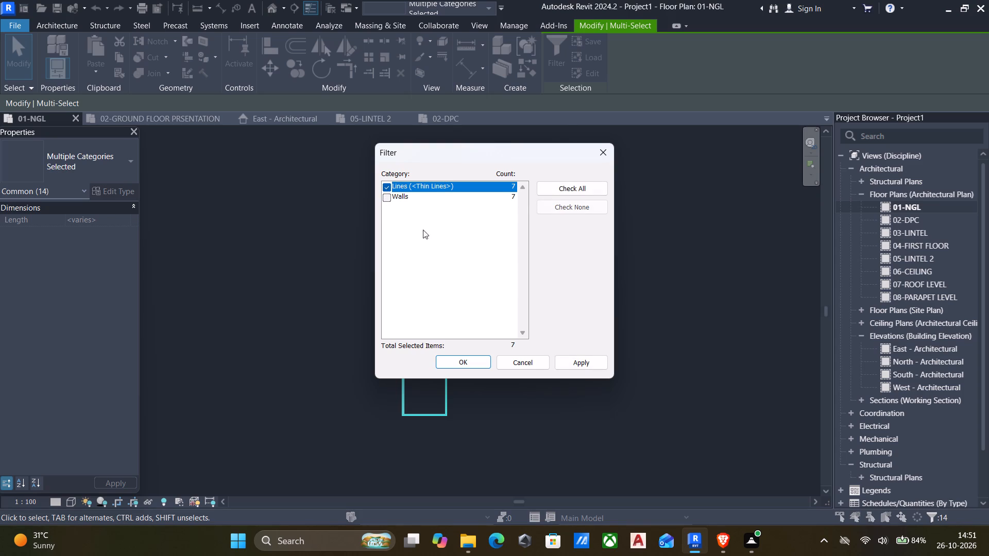
pyautogui.click(578, 363)
pyautogui.click(448, 361)
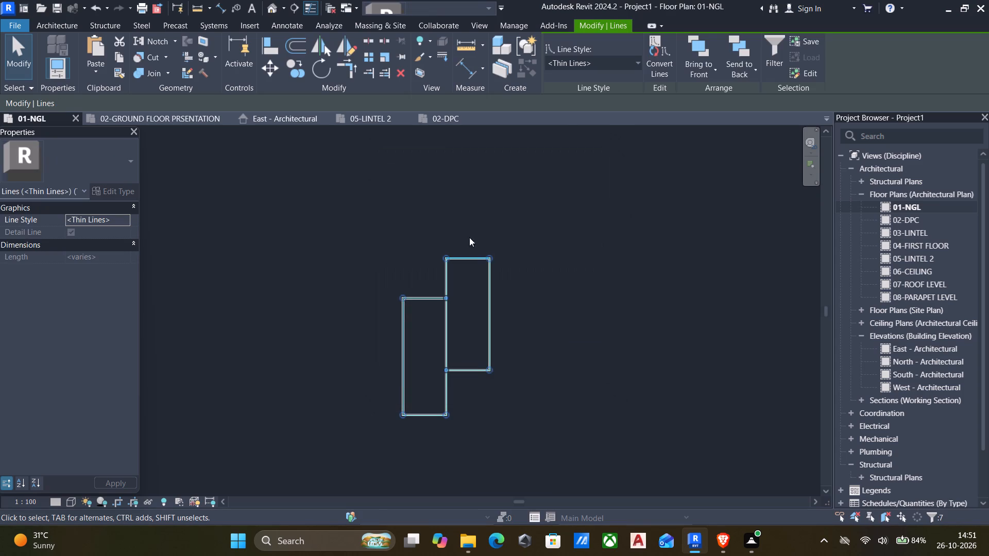
pyautogui.press('Delete')
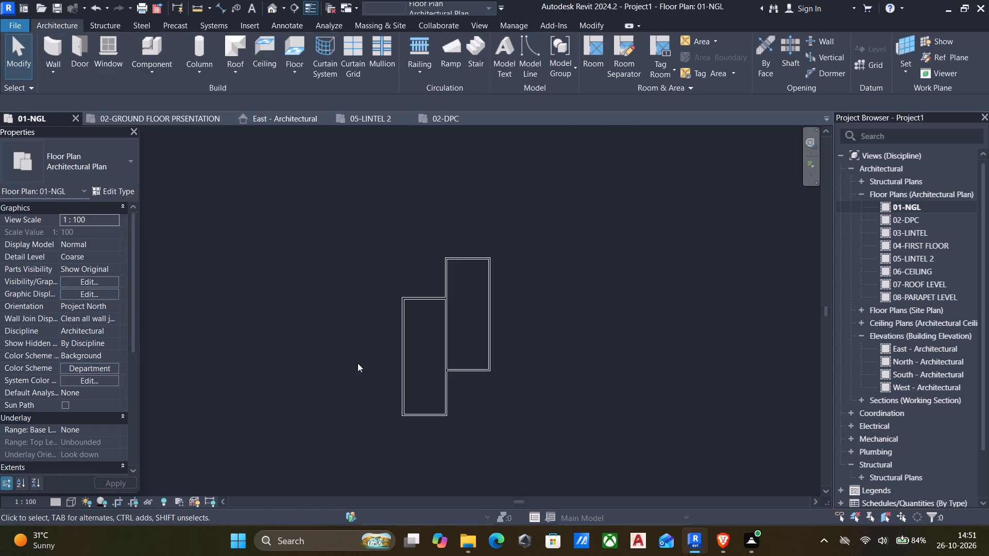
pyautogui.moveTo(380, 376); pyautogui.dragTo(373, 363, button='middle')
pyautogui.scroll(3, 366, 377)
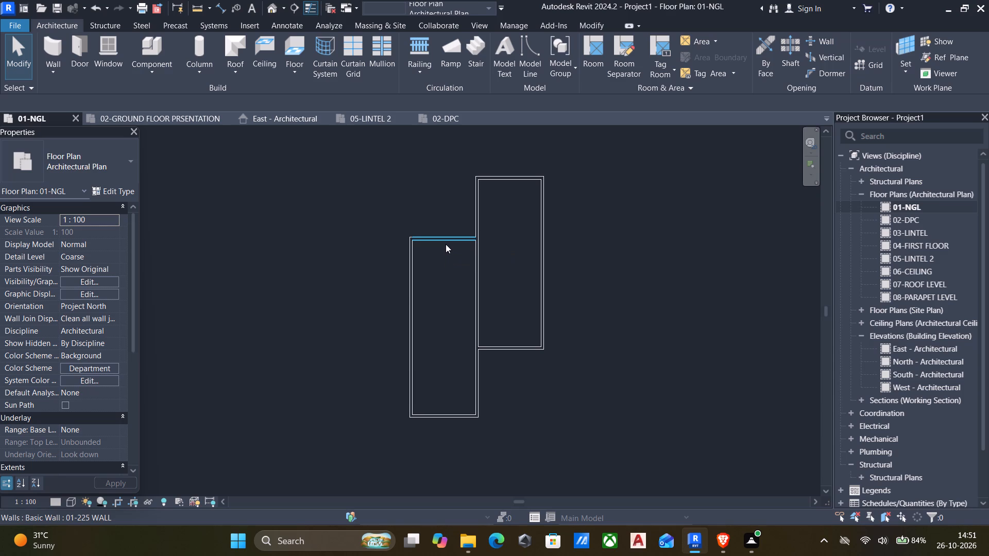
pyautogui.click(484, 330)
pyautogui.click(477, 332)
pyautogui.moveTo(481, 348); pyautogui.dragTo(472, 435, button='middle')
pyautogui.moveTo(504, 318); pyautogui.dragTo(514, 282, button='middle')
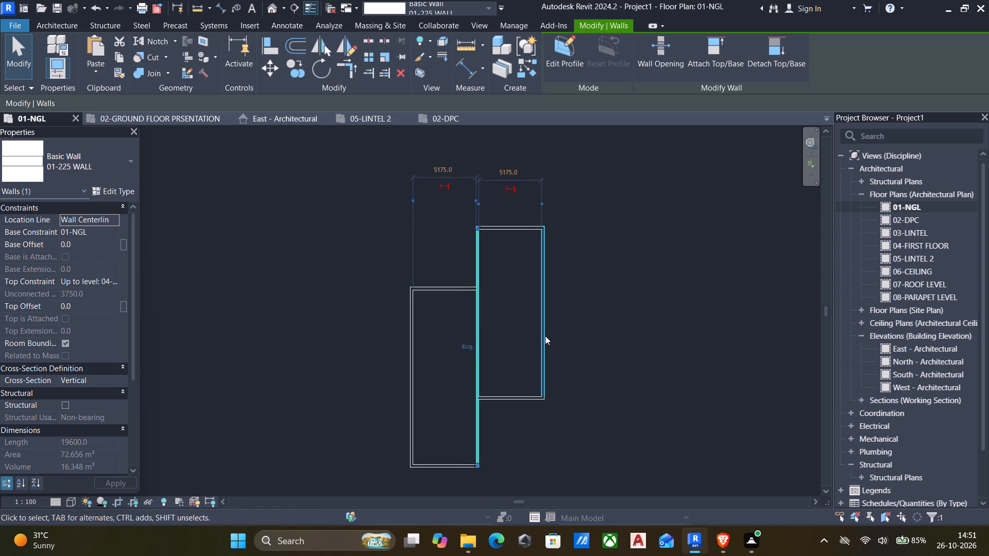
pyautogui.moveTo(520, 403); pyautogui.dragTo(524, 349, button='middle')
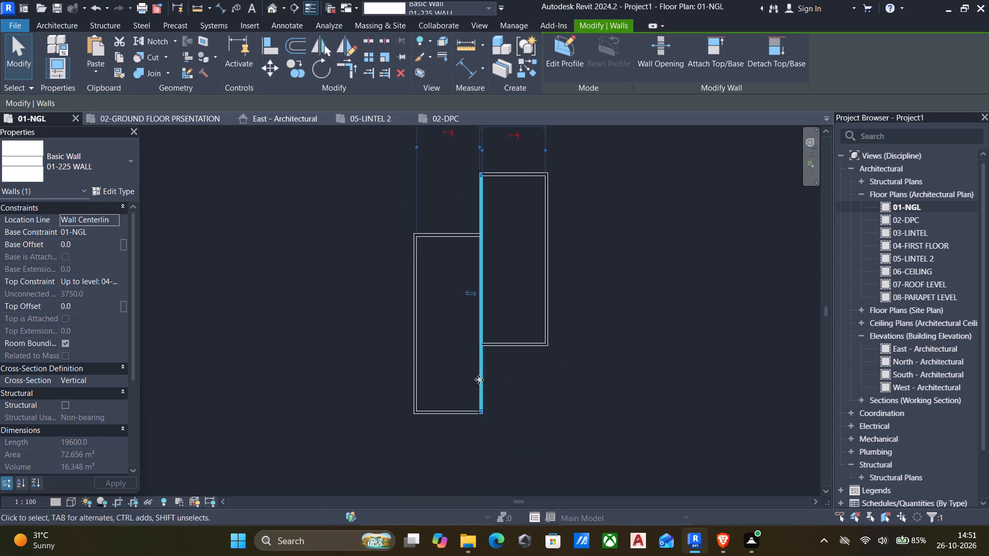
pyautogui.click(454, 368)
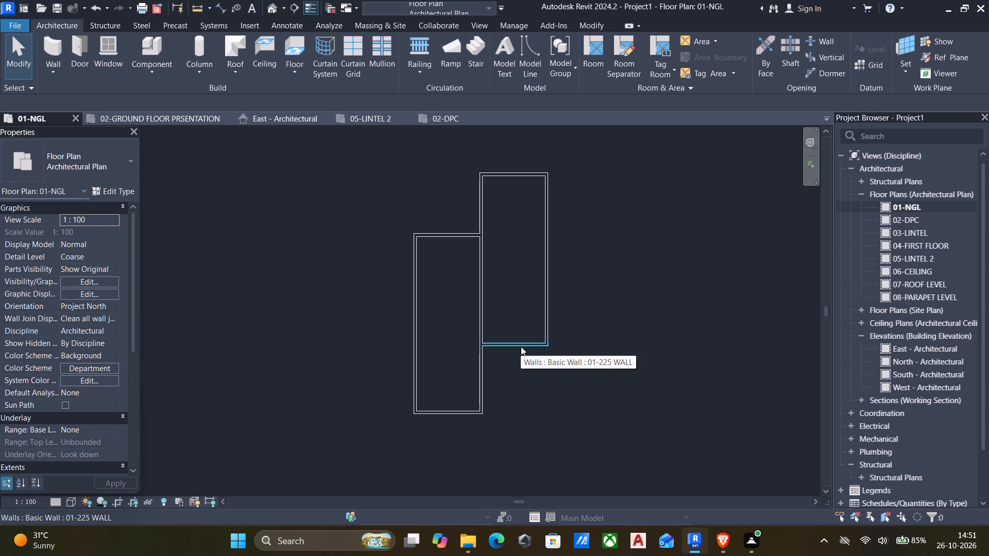
# Draw two east-west 01-225 WALL partitions across the eastern block, about 1988 mm clear above its south wall and about 3250 mm clear apart.
pyautogui.write('WA')
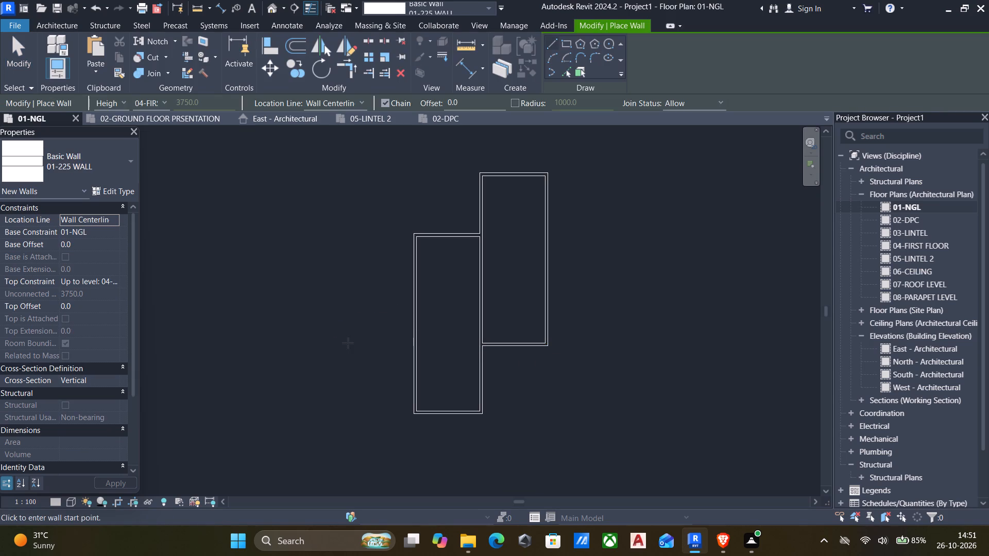
pyautogui.scroll(4, 507, 328)
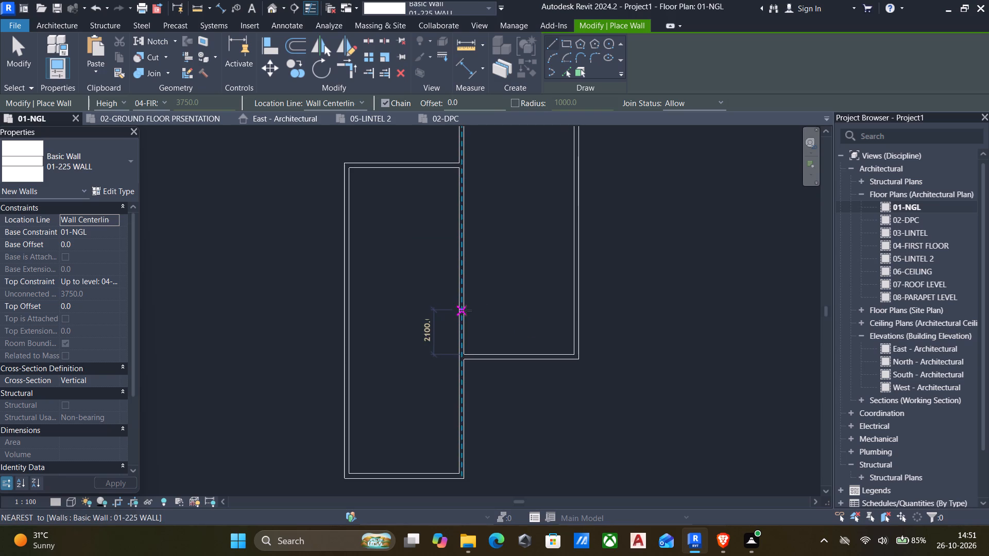
pyautogui.click(466, 310)
pyautogui.click(573, 308)
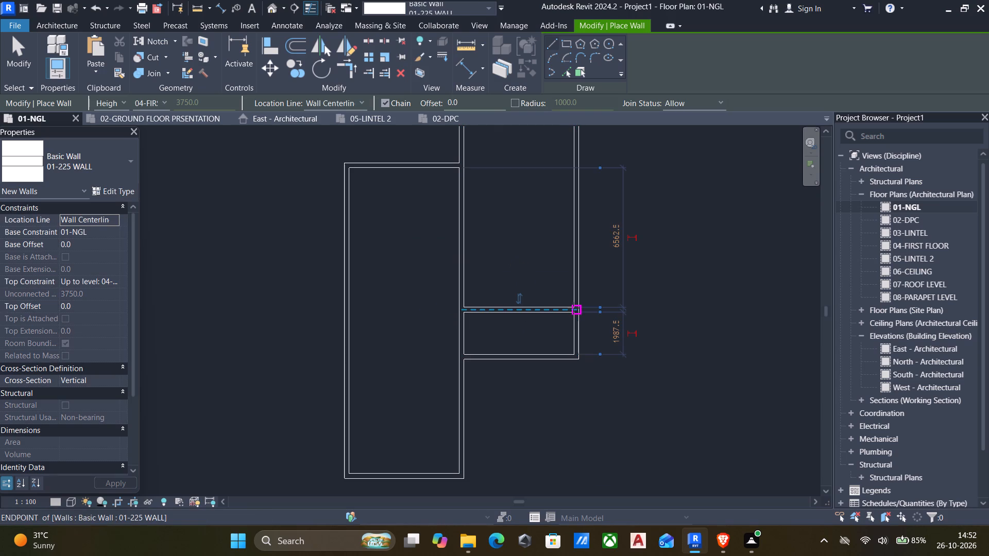
pyautogui.press('Escape')
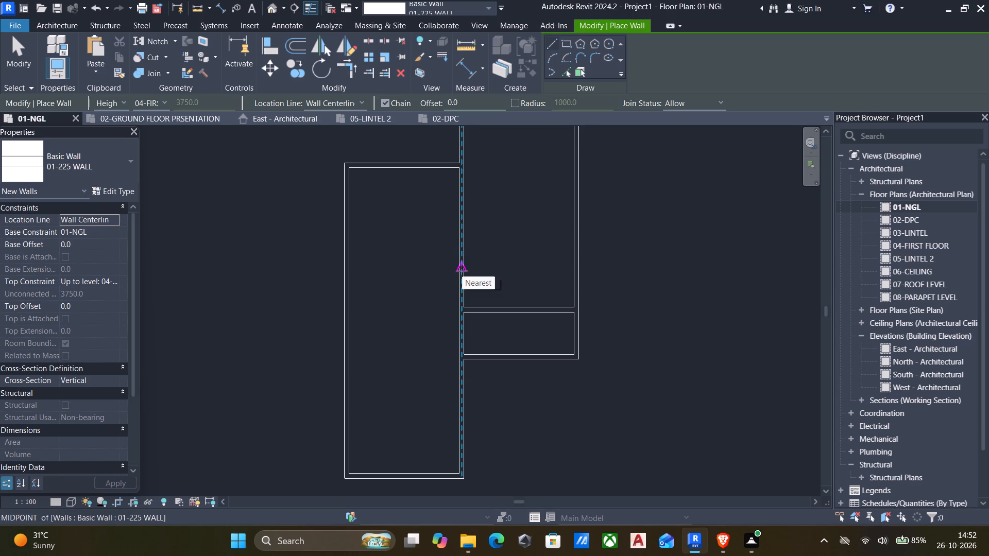
pyautogui.click(464, 235)
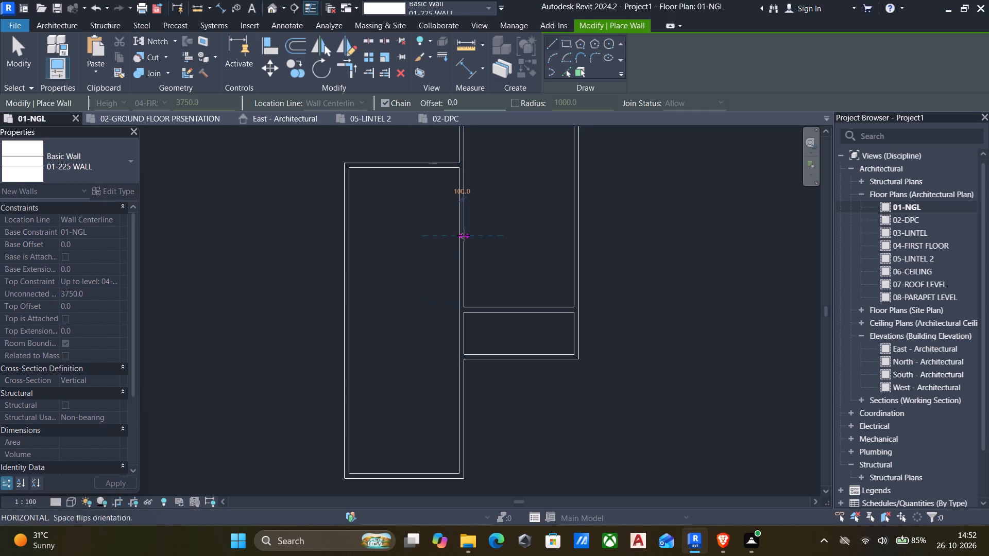
pyautogui.click(576, 238)
pyautogui.press('Escape')
pyautogui.press('Escape')
# Set the clear distance between the lower partition and the eastern block's south wall to 2600 mm.
pyautogui.click(533, 307)
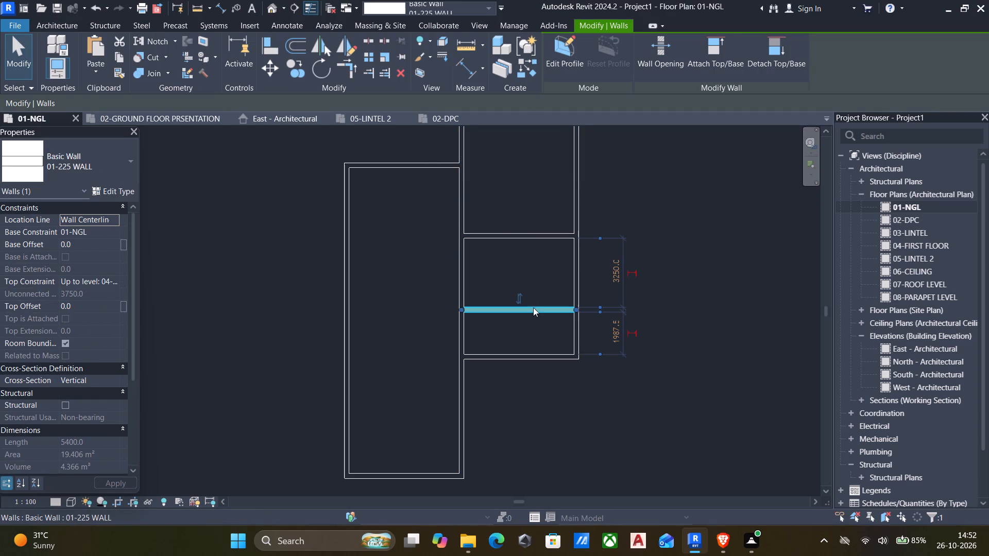
pyautogui.click(613, 340)
pyautogui.press('2')
pyautogui.press('6')
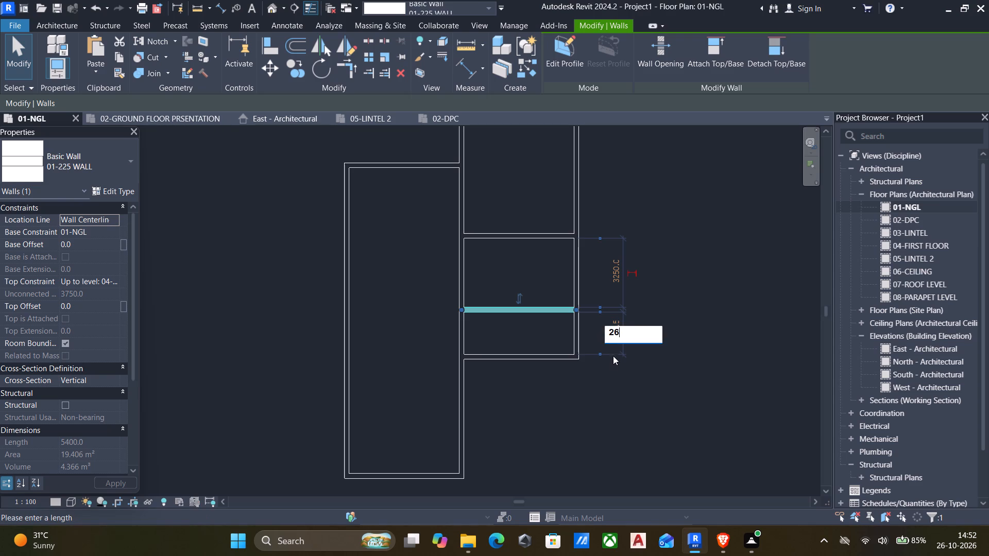
pyautogui.press('0')
pyautogui.press('0')
pyautogui.press('Return')
pyautogui.click(625, 387)
# Nudge the eastern block's south wall 200 mm outward, giving the southern room a clear depth of 2800 mm.
pyautogui.scroll(-2, 615, 385)
pyautogui.moveTo(613, 385); pyautogui.dragTo(604, 310, button='middle')
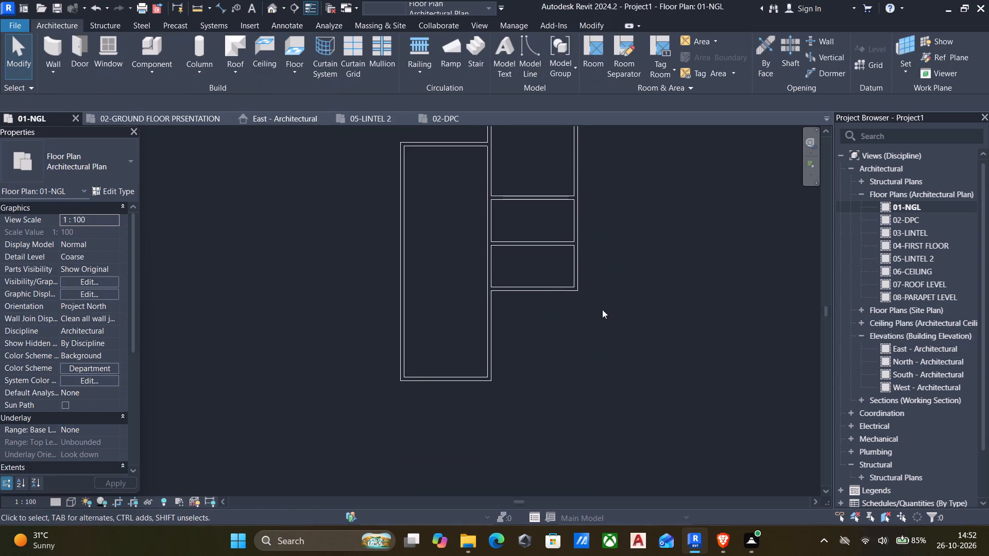
pyautogui.click(528, 293)
pyautogui.scroll(-1, 567, 366)
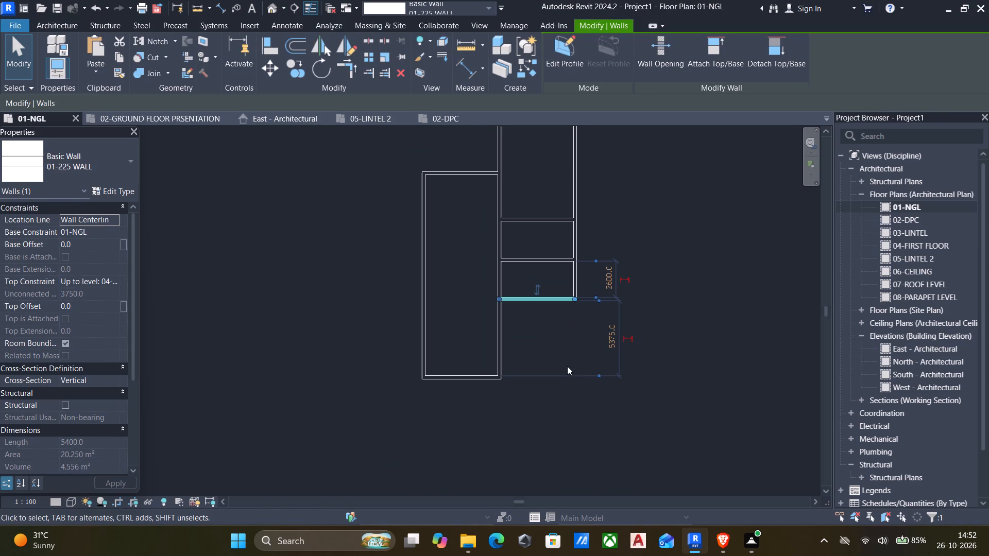
pyautogui.press('Down')
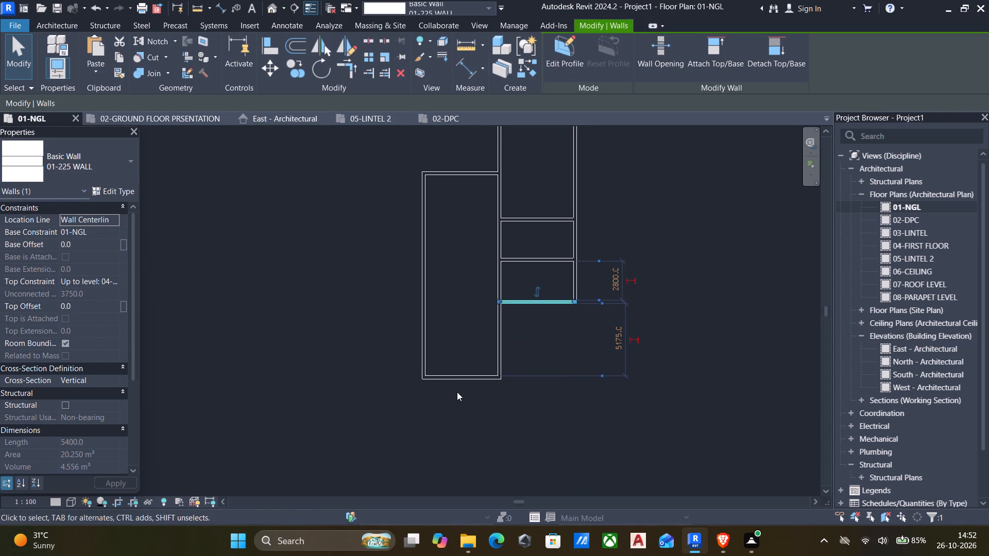
# Nudge the western block's south wall outward to a clear distance of 5575 mm from the eastern block's south wall.
pyautogui.click(436, 384)
pyautogui.press('Down')
pyautogui.press('Down')
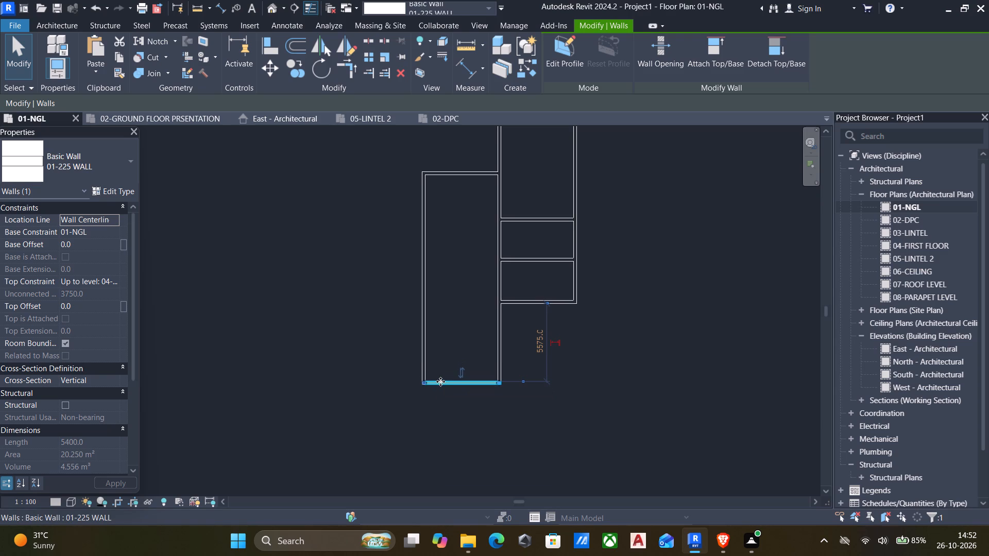
pyautogui.click(311, 372)
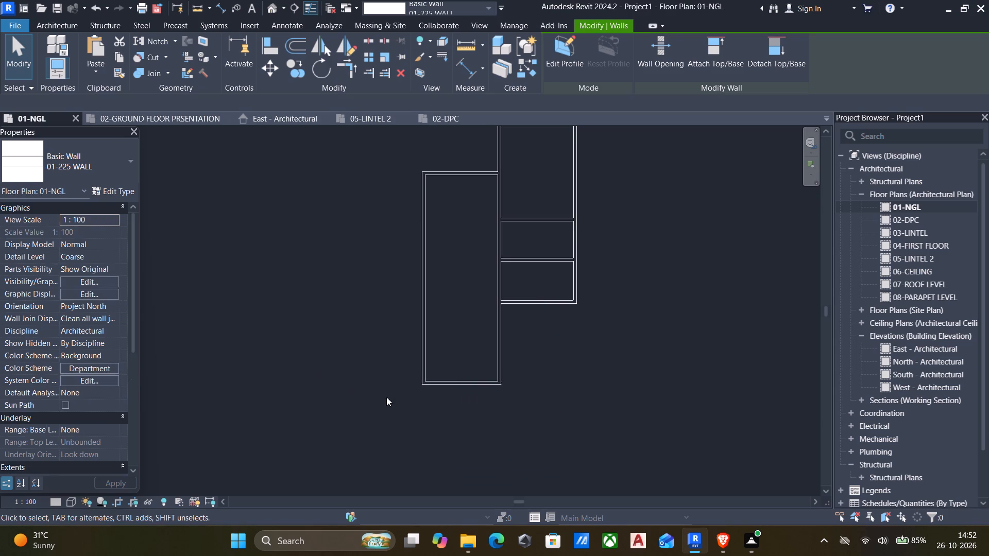
# Set the clear distance between the western block's south wall and the eastern block's south wall to 6000 mm.
pyautogui.moveTo(450, 403); pyautogui.dragTo(401, 391, button='middle')
pyautogui.scroll(-1, 400, 391)
pyautogui.moveTo(389, 370); pyautogui.dragTo(369, 396, button='middle')
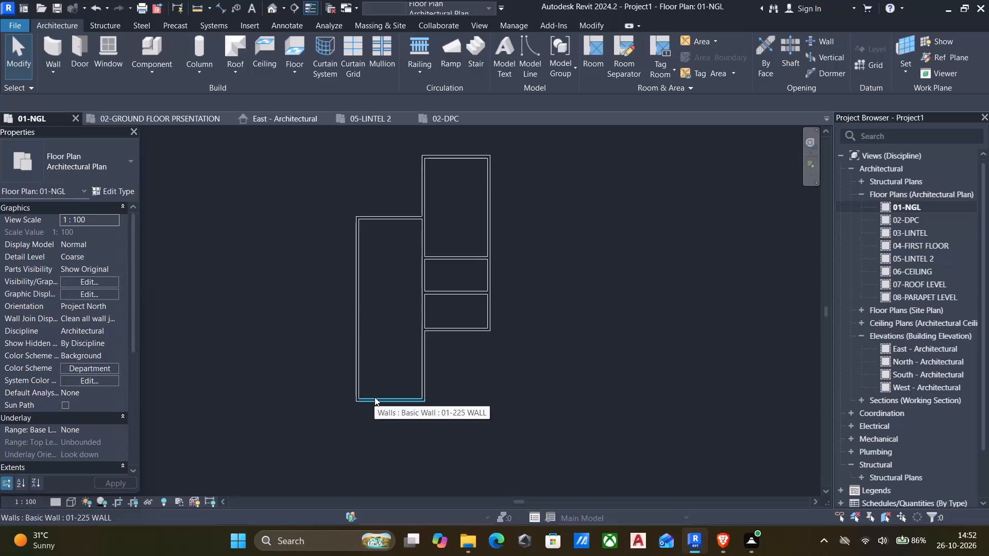
pyautogui.click(376, 399)
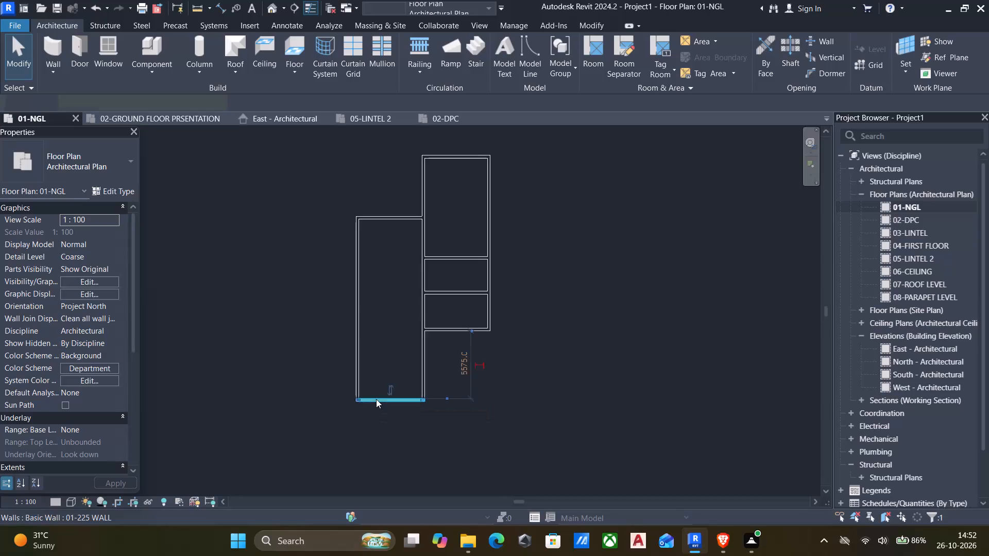
pyautogui.click(462, 366)
pyautogui.press('6')
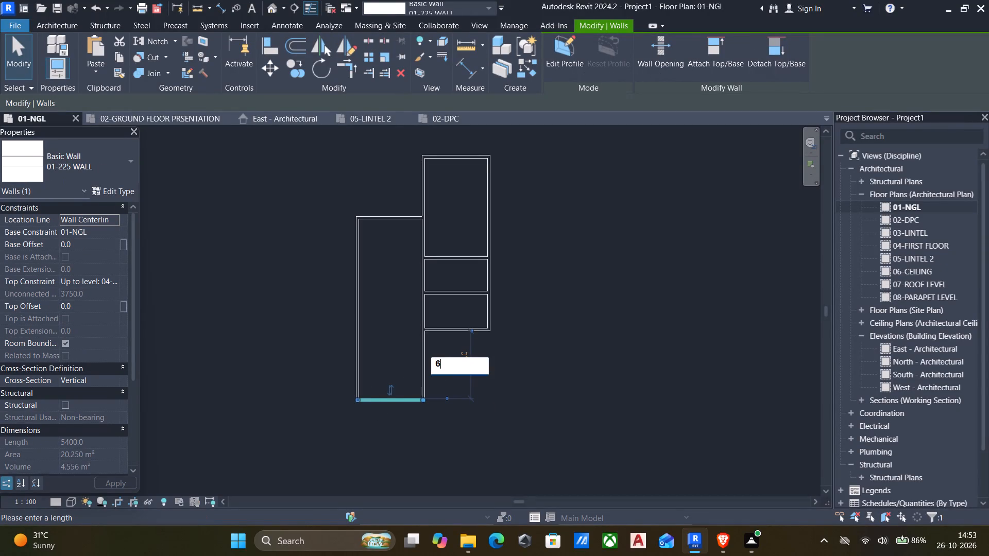
pyautogui.press('0')
pyautogui.press('0')
pyautogui.press('0')
pyautogui.press('Return')
pyautogui.click(301, 403)
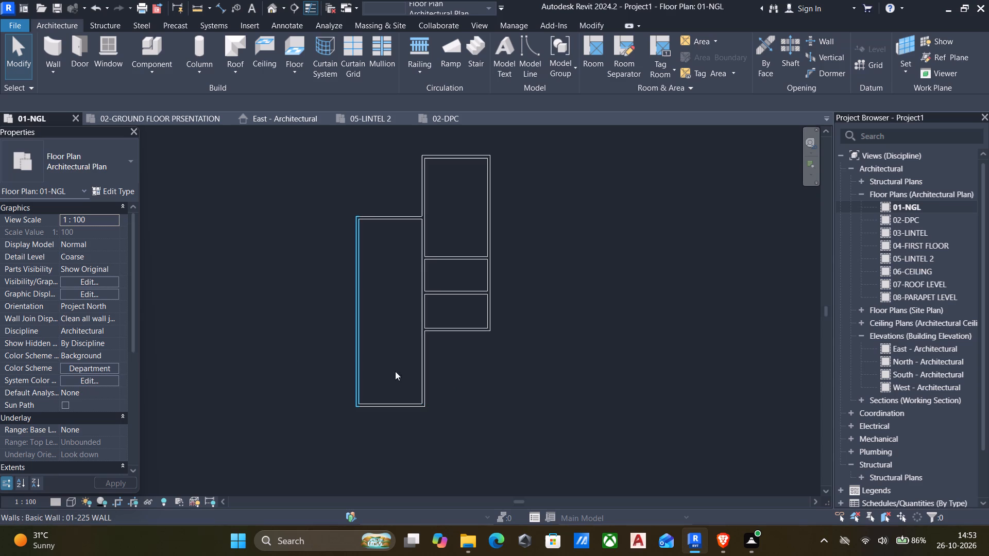
# Duplicate the 01-225 WALL type as a new basic wall type named 02-150 WALL.
pyautogui.moveTo(409, 374); pyautogui.dragTo(468, 406, button='middle')
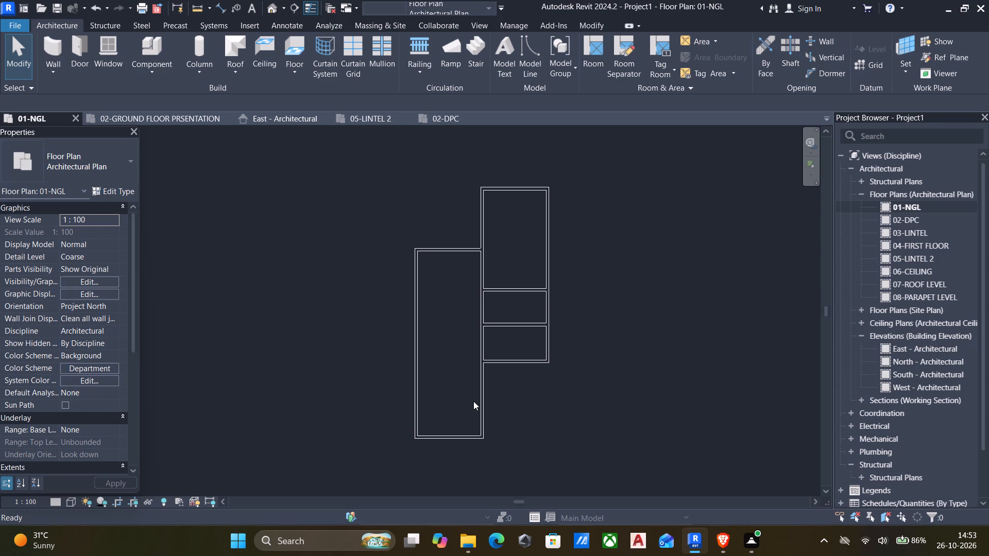
pyautogui.moveTo(301, 404); pyautogui.dragTo(295, 400, button='middle')
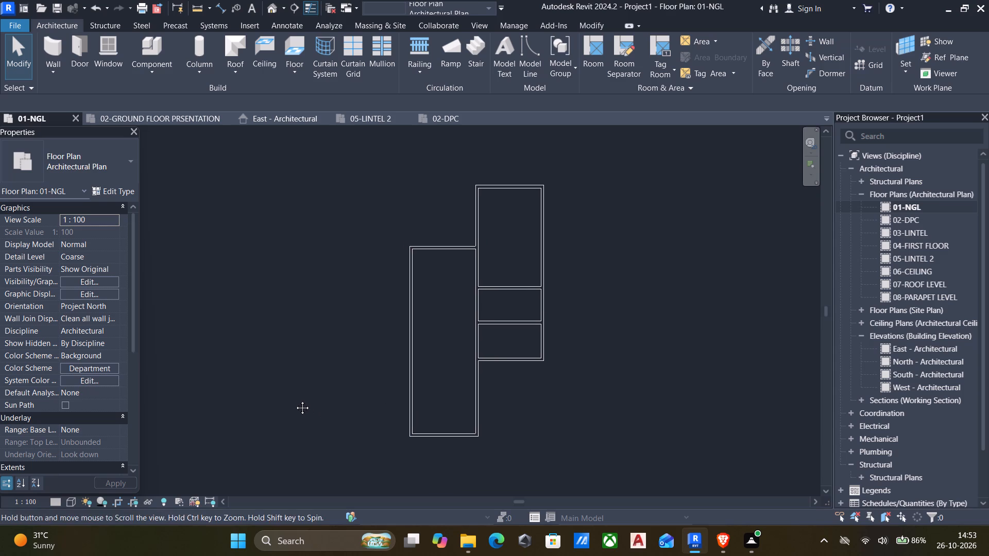
pyautogui.moveTo(295, 400); pyautogui.dragTo(293, 398, button='middle')
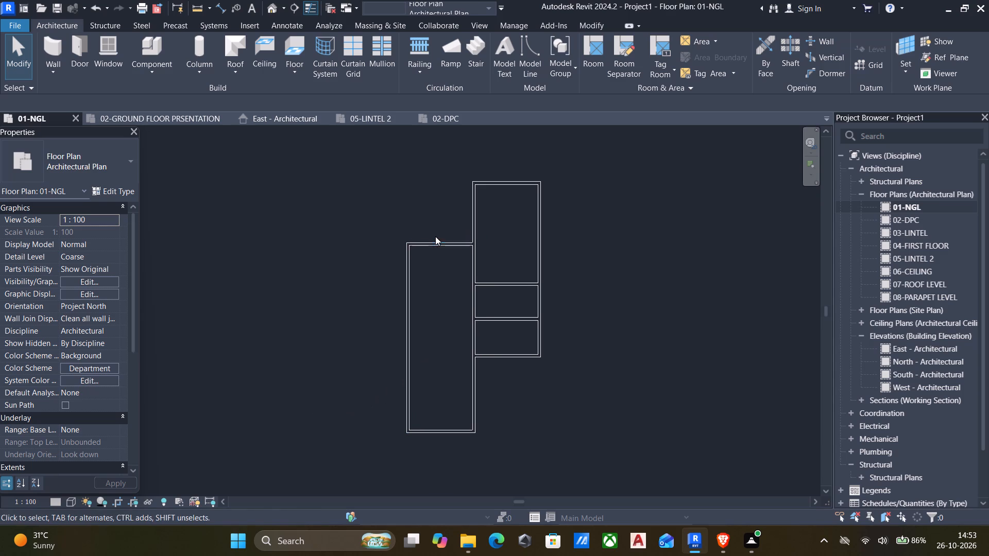
pyautogui.write('WA')
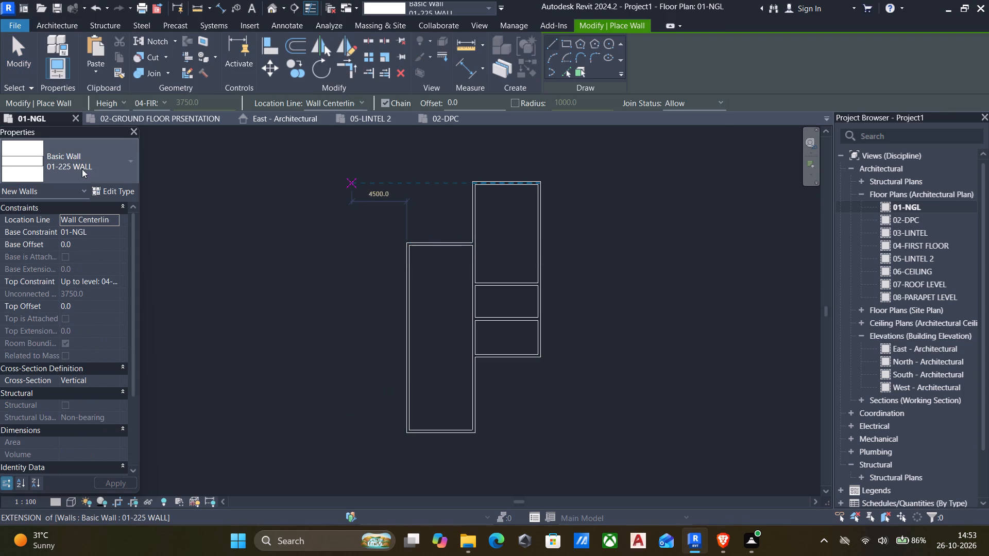
pyautogui.click(109, 194)
pyautogui.click(744, 106)
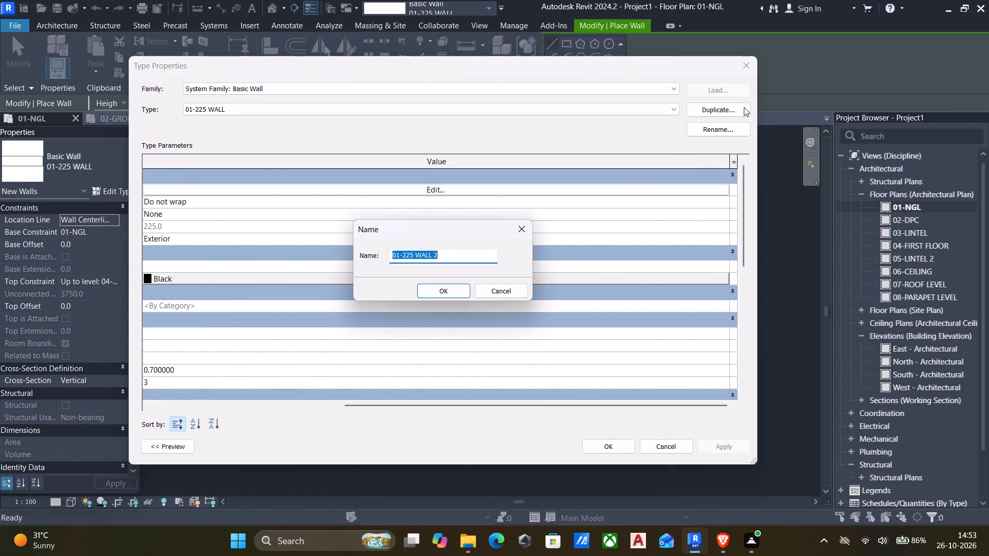
pyautogui.press('BackSpace')
pyautogui.press('0')
pyautogui.press('2')
pyautogui.press('-')
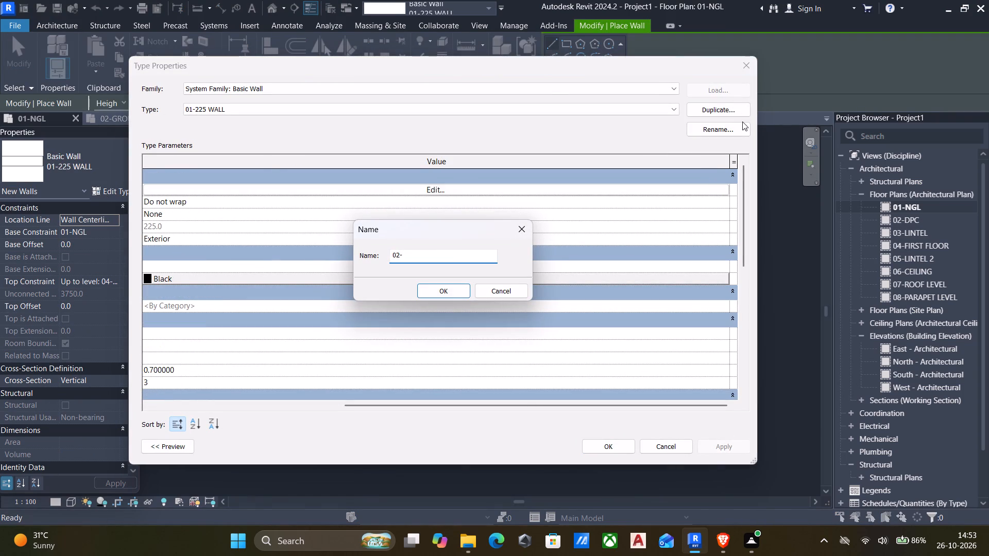
pyautogui.write('150 WALL')
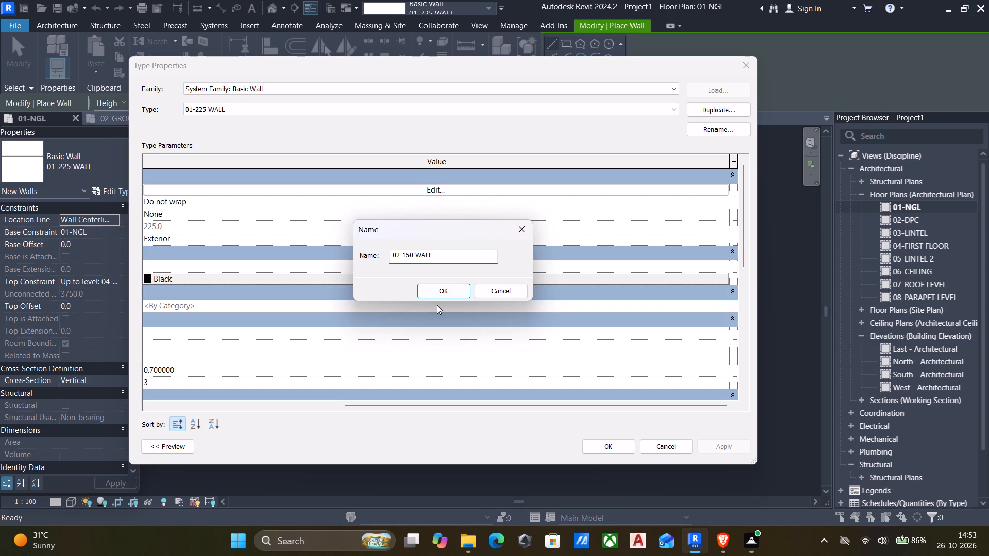
pyautogui.click(434, 294)
# Set the structure layer of the 02-150 WALL type to 150 mm thick and apply the type.
pyautogui.click(434, 183)
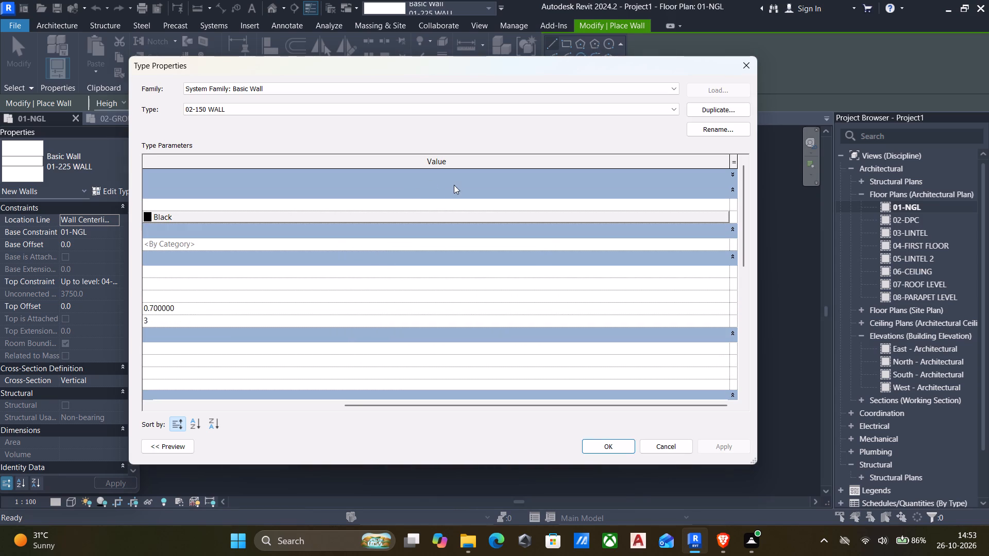
pyautogui.click(454, 185)
pyautogui.click(436, 198)
pyautogui.click(446, 177)
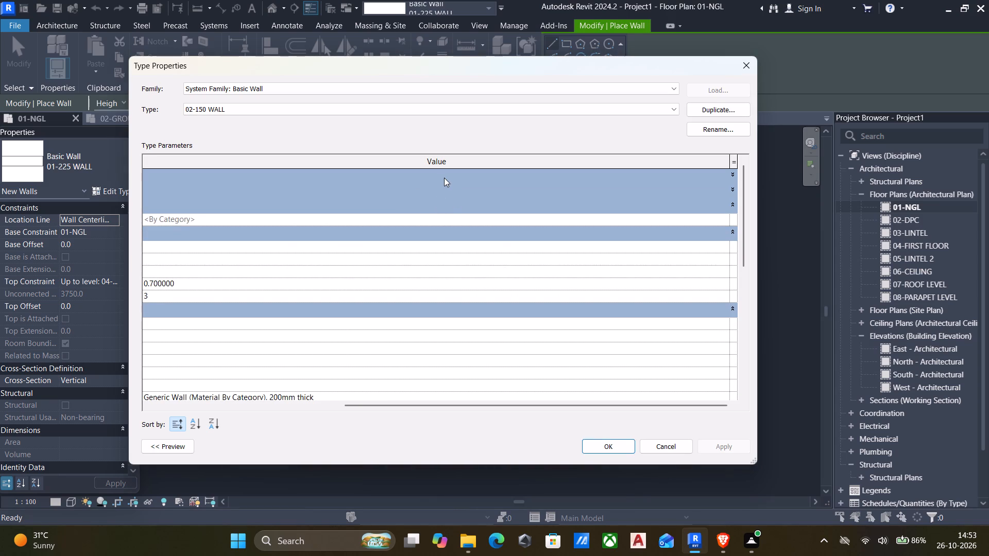
pyautogui.click(446, 188)
pyautogui.click(435, 190)
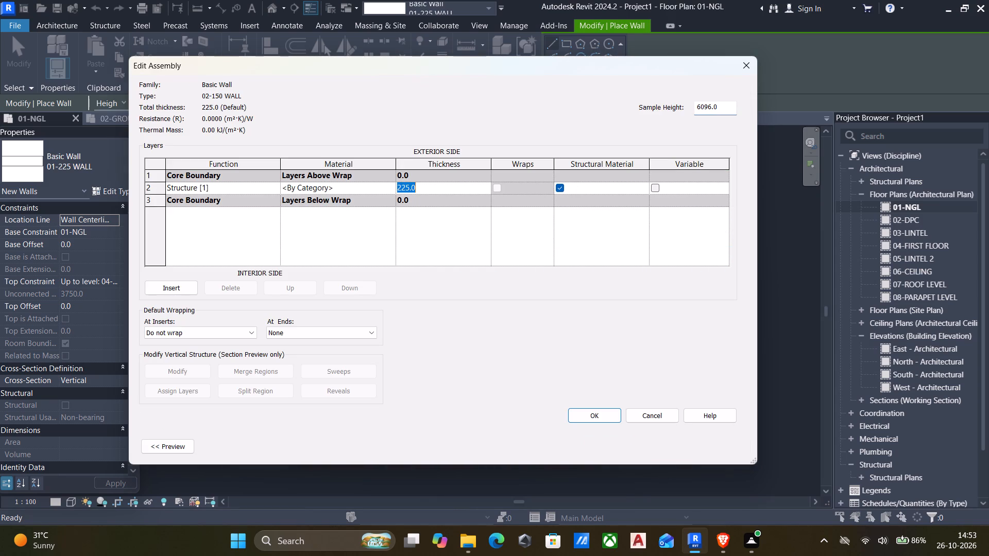
pyautogui.write('150')
pyautogui.press('Return')
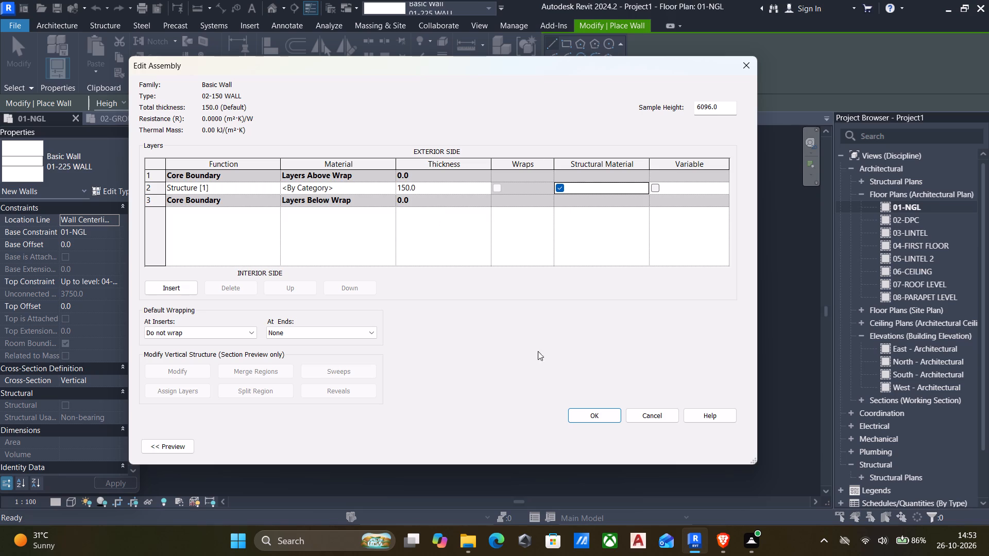
pyautogui.click(599, 414)
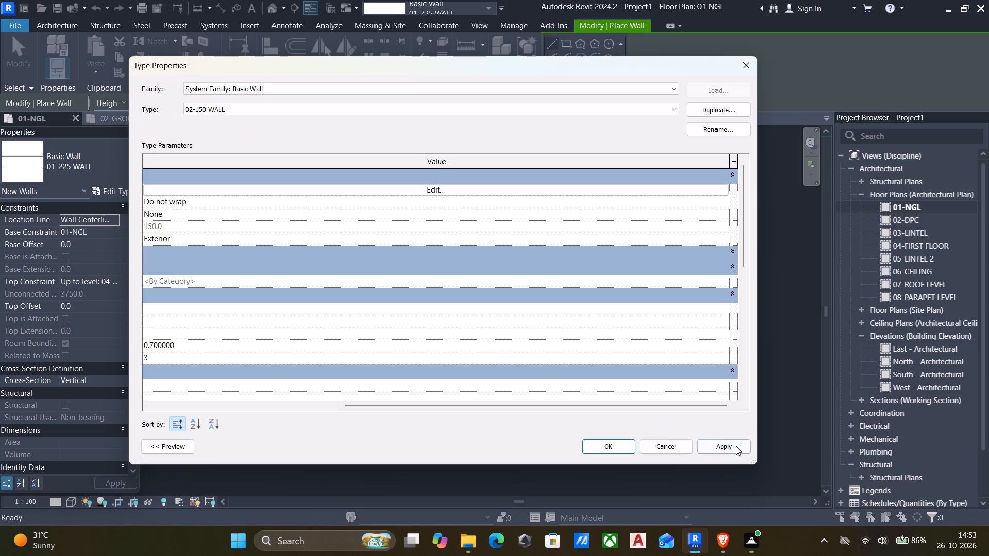
pyautogui.click(736, 446)
pyautogui.click(625, 445)
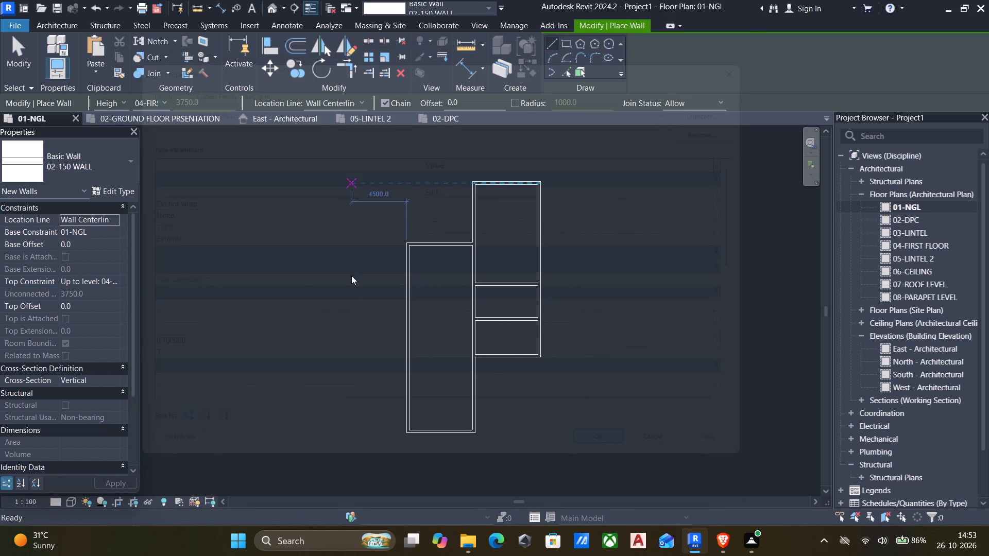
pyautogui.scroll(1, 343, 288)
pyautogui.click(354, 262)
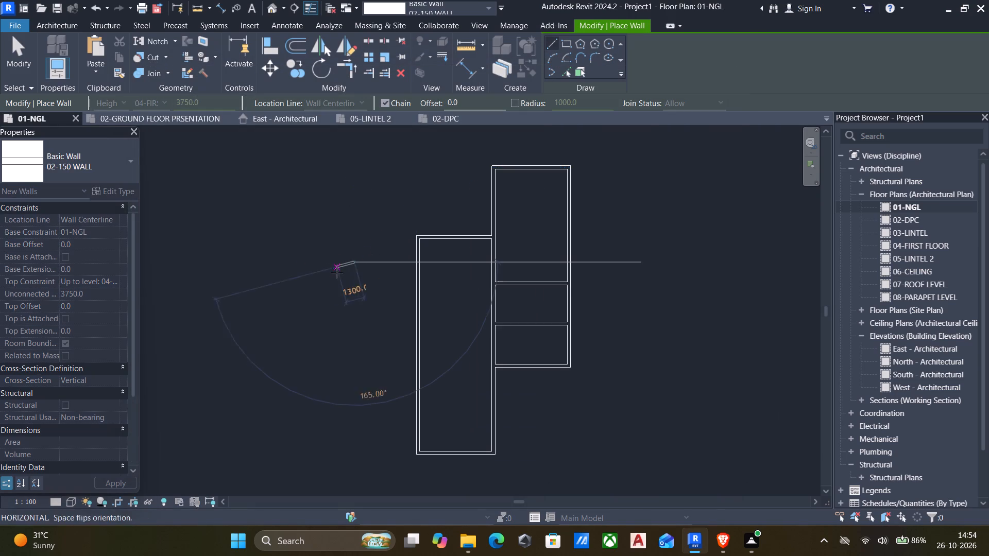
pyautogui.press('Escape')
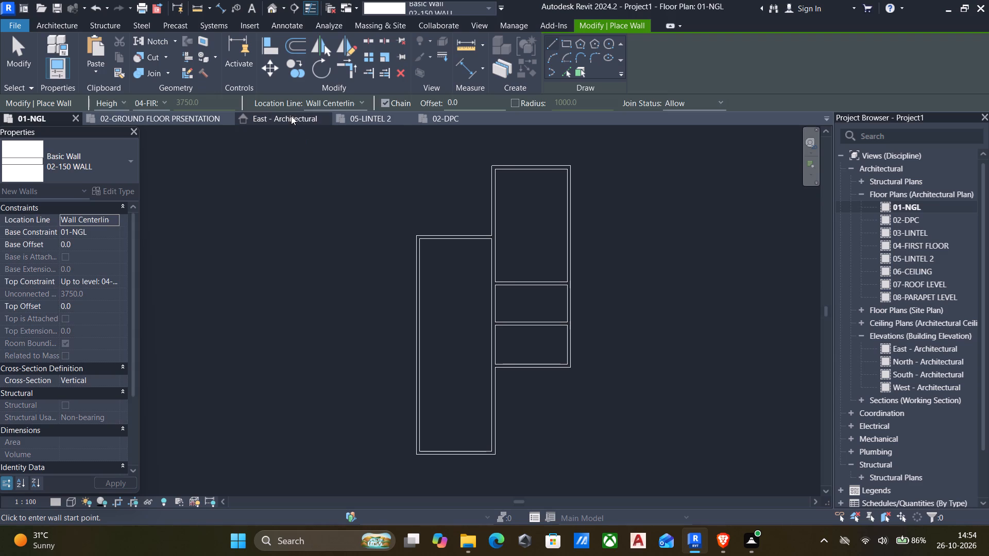
# Switch to the REVIT MINI ground floor presentation plan and examine the walls, doors and openings around the dining area, lobby and stairway.
pyautogui.click(448, 117)
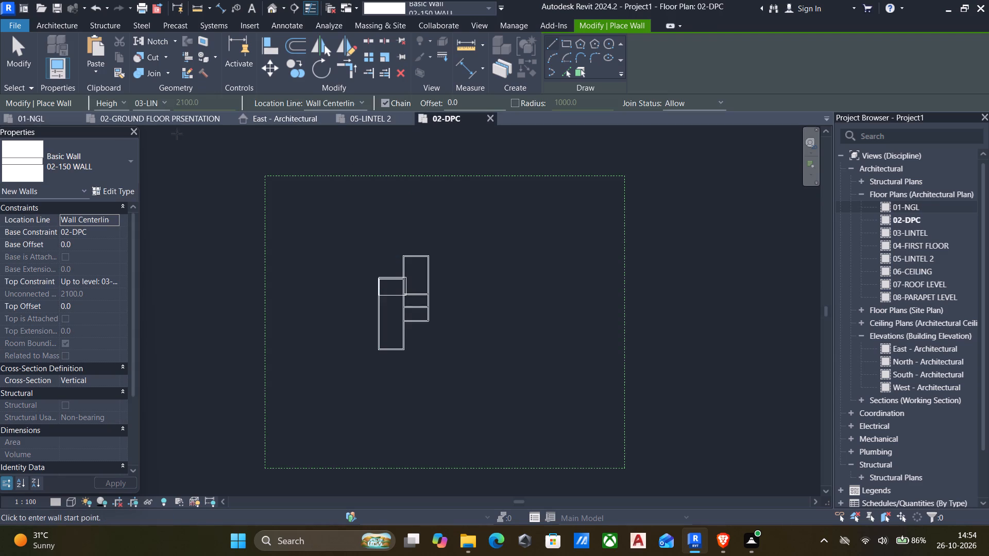
pyautogui.click(168, 118)
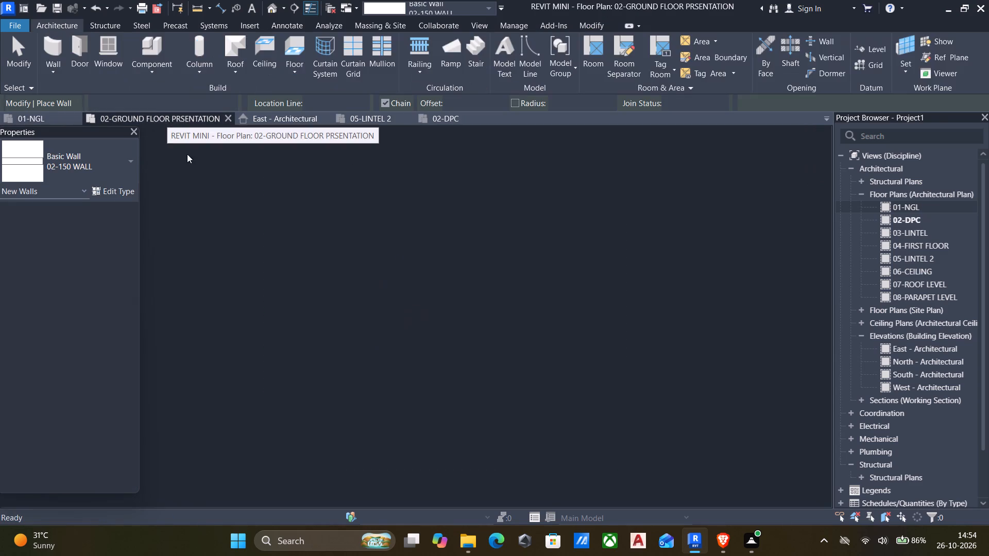
pyautogui.scroll(-2, 386, 306)
pyautogui.scroll(5, 390, 305)
pyautogui.scroll(6, 437, 305)
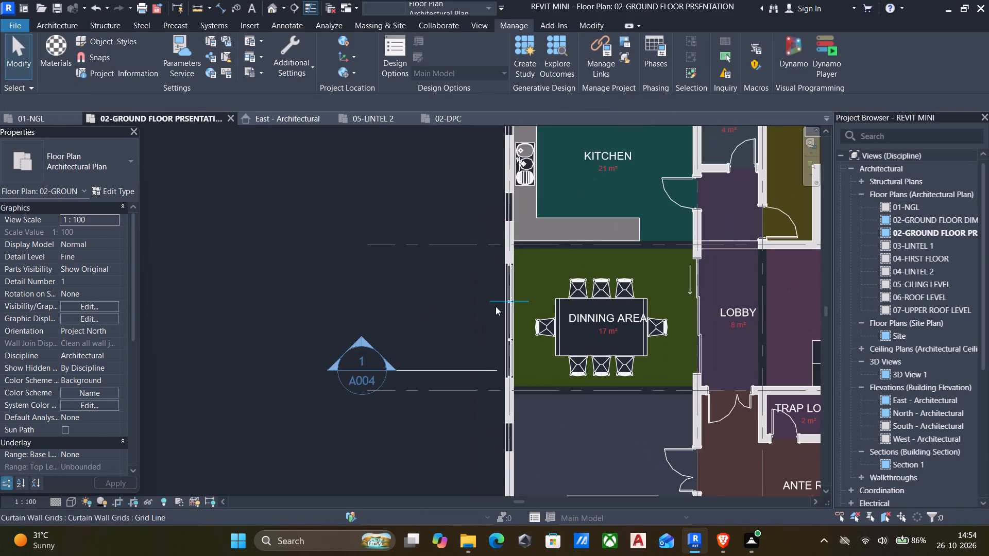
pyautogui.scroll(4, 509, 327)
pyautogui.click(516, 452)
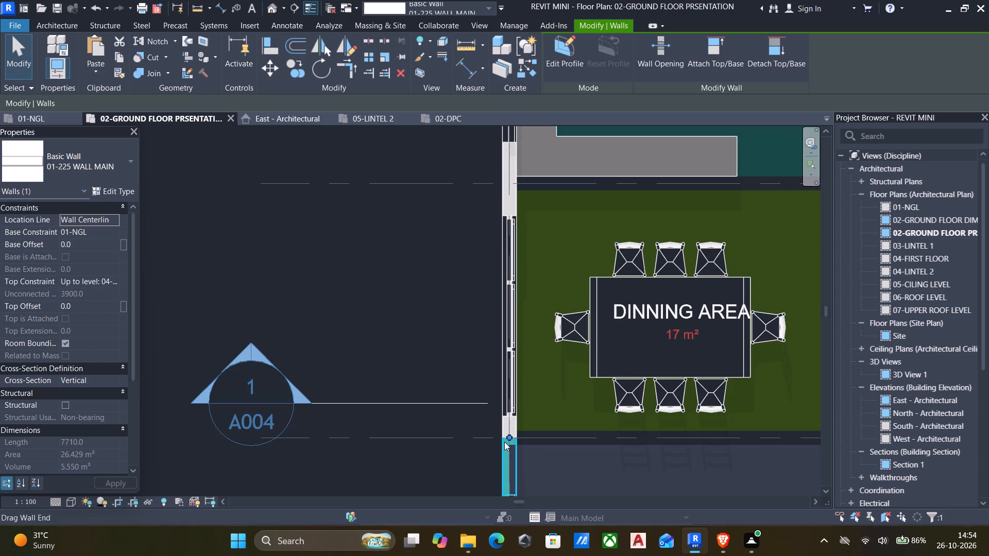
pyautogui.scroll(-5, 500, 444)
pyautogui.moveTo(493, 440); pyautogui.dragTo(429, 374, button='middle')
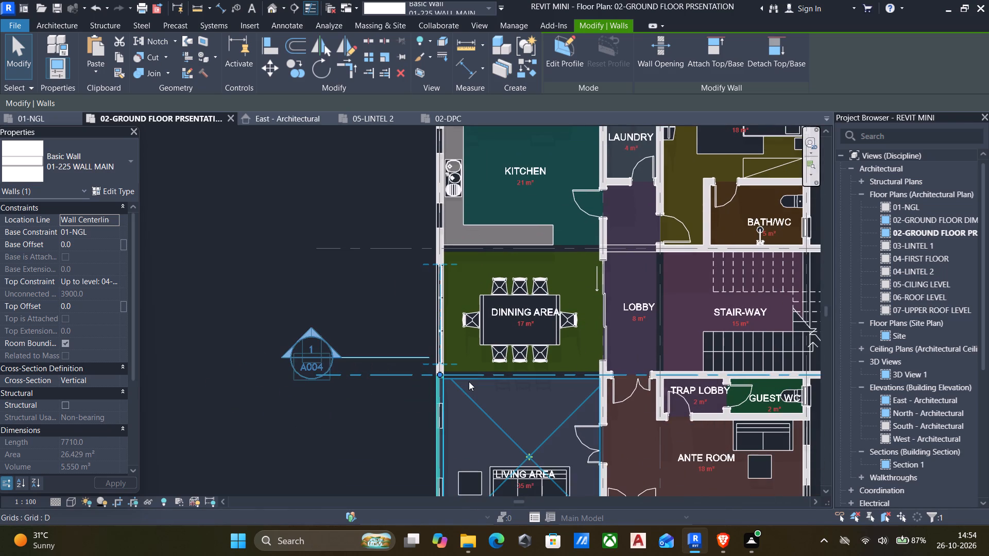
pyautogui.click(573, 193)
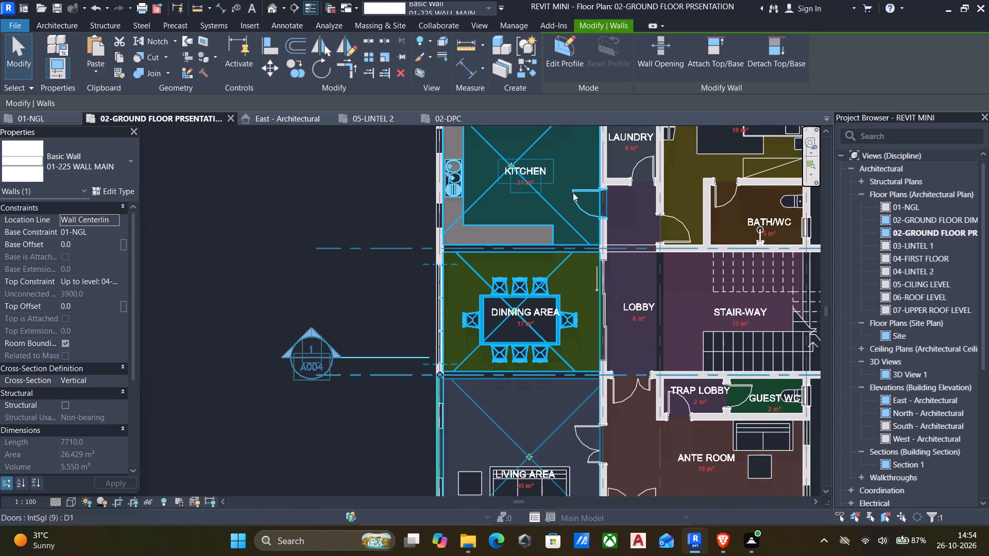
pyautogui.click(443, 448)
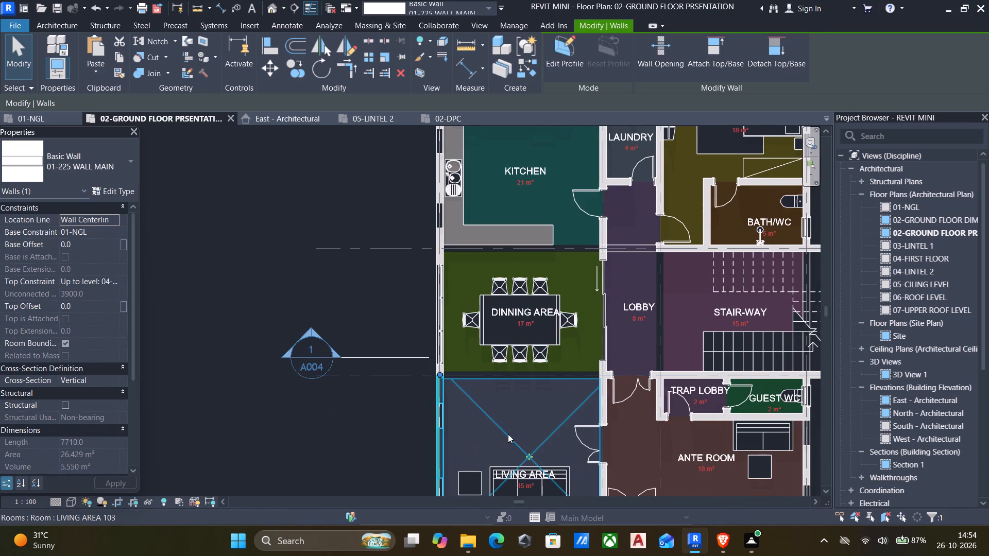
pyautogui.keyDown('ctrl'); pyautogui.click(603, 287); pyautogui.keyUp('ctrl')
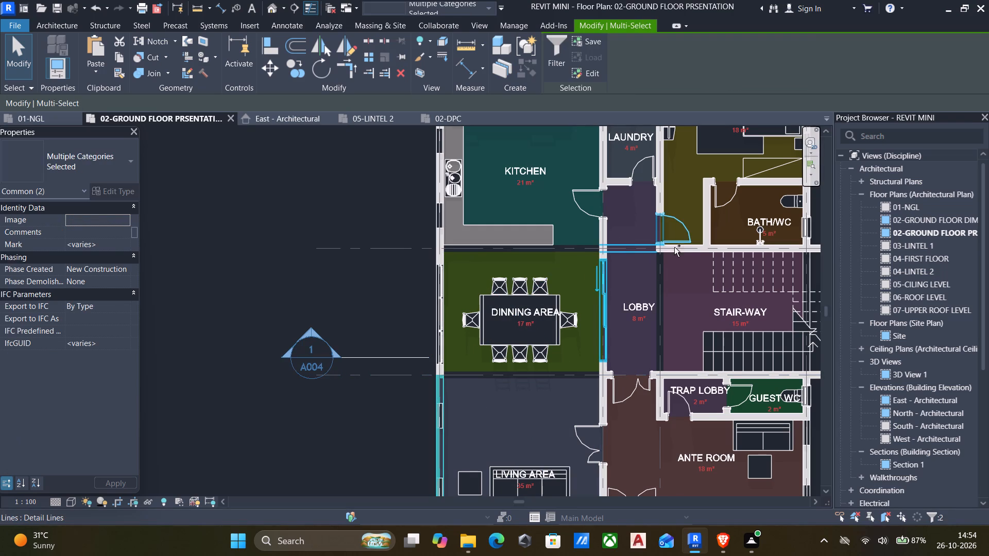
pyautogui.keyDown('ctrl'); pyautogui.click(731, 247); pyautogui.keyUp('ctrl')
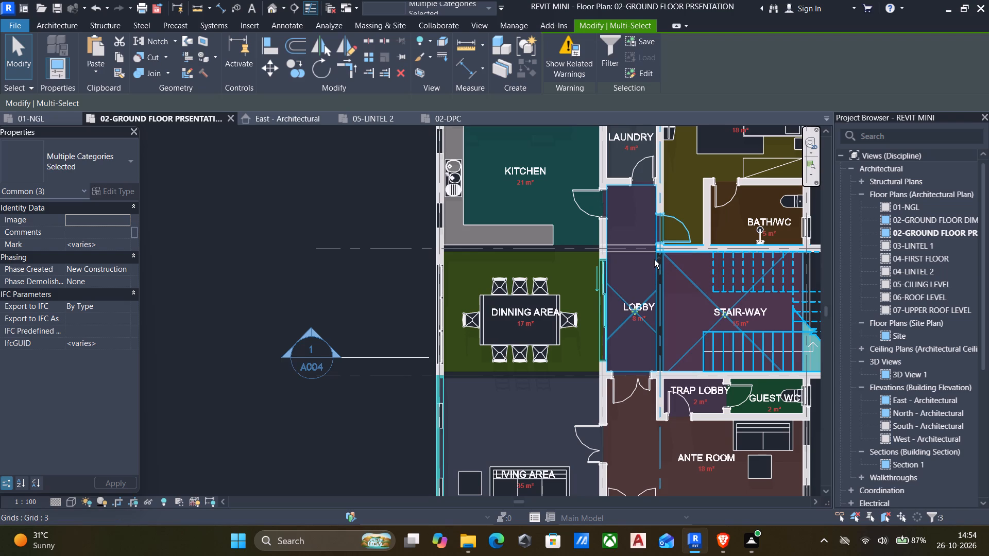
# Add the lobby–ante room double door, the guest WC door and the guest WC's toilet fixture to the current selection.
pyautogui.keyDown('ctrl'); pyautogui.moveTo(647, 259); pyautogui.dragTo(593, 367, button='middle'); pyautogui.keyUp('ctrl')
pyautogui.scroll(-7, 581, 372)
pyautogui.moveTo(560, 374); pyautogui.dragTo(518, 332, button='middle')
pyautogui.moveTo(591, 358); pyautogui.dragTo(586, 353, button='middle')
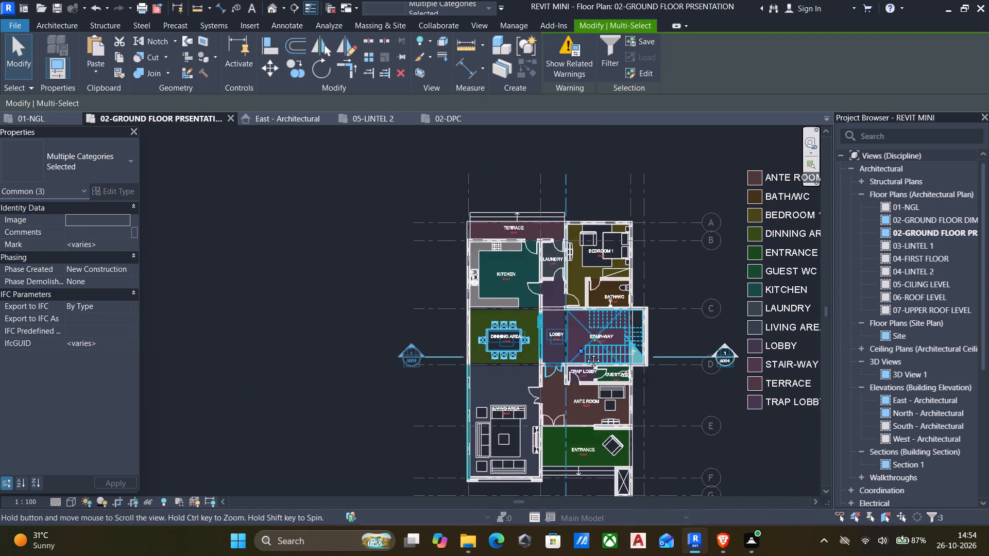
pyautogui.moveTo(586, 353); pyautogui.dragTo(567, 321, button='middle')
pyautogui.scroll(6, 593, 354)
pyautogui.moveTo(554, 423); pyautogui.dragTo(547, 410, button='middle')
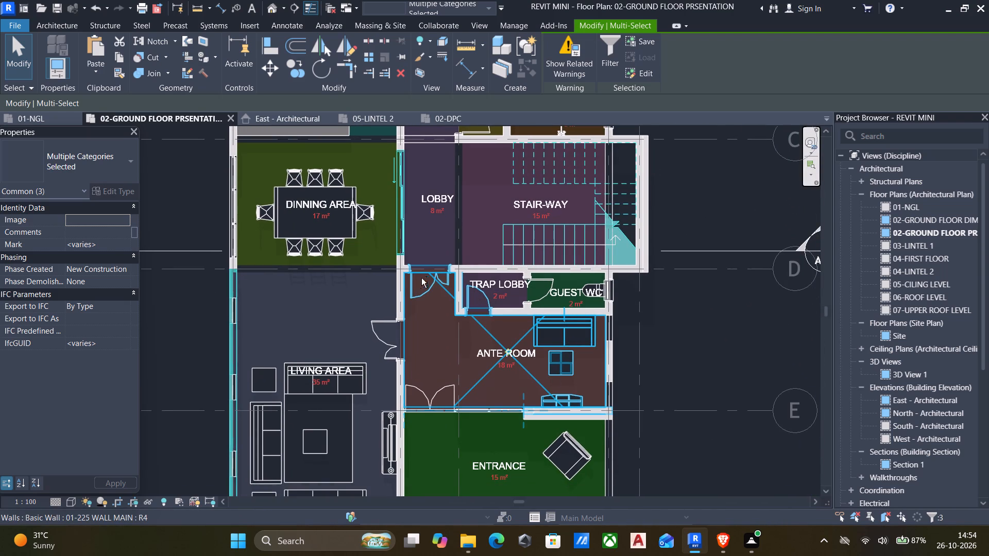
pyautogui.keyDown('ctrl'); pyautogui.click(415, 290); pyautogui.keyUp('ctrl')
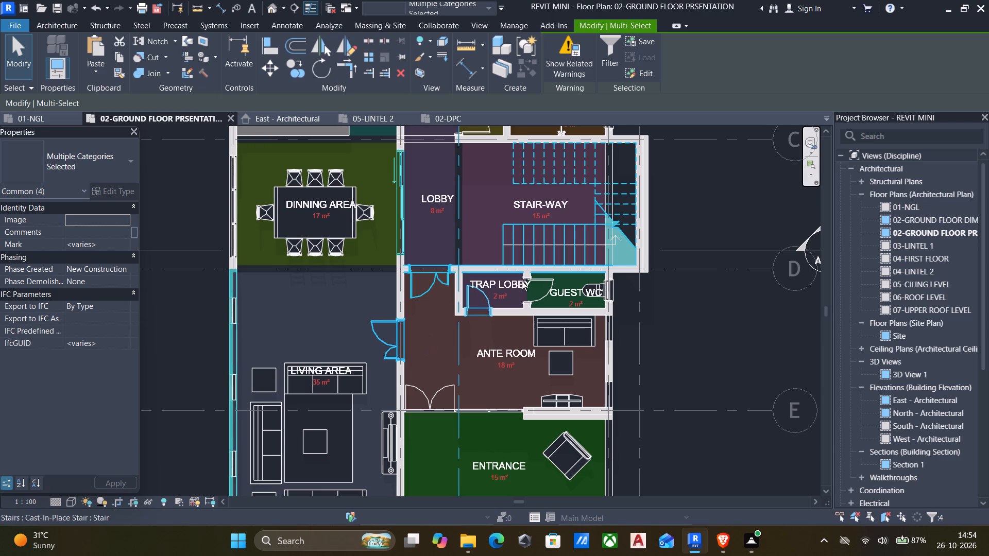
pyautogui.keyDown('ctrl'); pyautogui.scroll(4, 524, 286); pyautogui.keyUp('ctrl')
pyautogui.keyDown('ctrl'); pyautogui.click(538, 294); pyautogui.keyUp('ctrl')
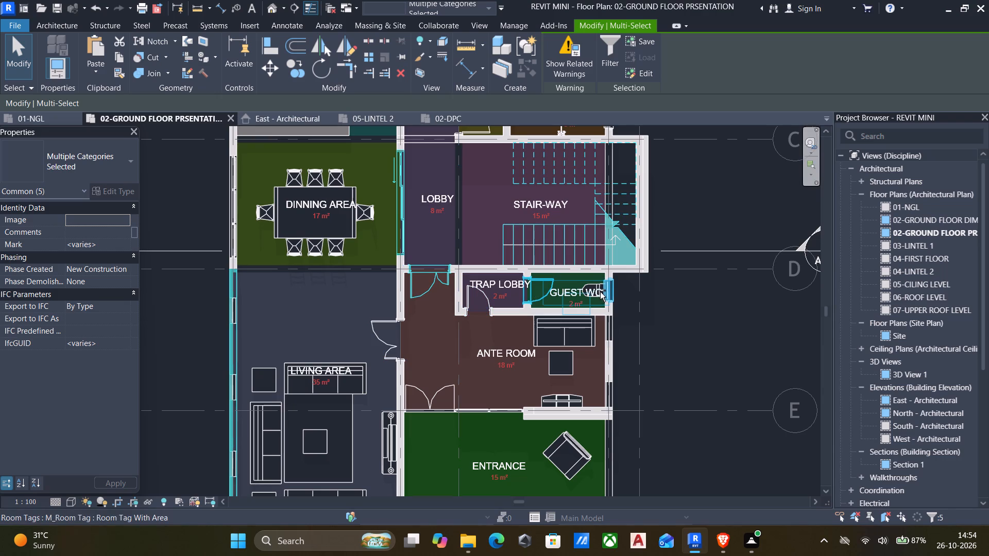
pyautogui.scroll(12, 579, 292)
pyautogui.keyDown('ctrl'); pyautogui.click(627, 263); pyautogui.keyUp('ctrl')
# Examine the ground floor rooms from terrace and bedroom to ante room and entrance for further elements to reuse.
pyautogui.keyDown('ctrl'); pyautogui.scroll(-2, 627, 263); pyautogui.keyUp('ctrl')
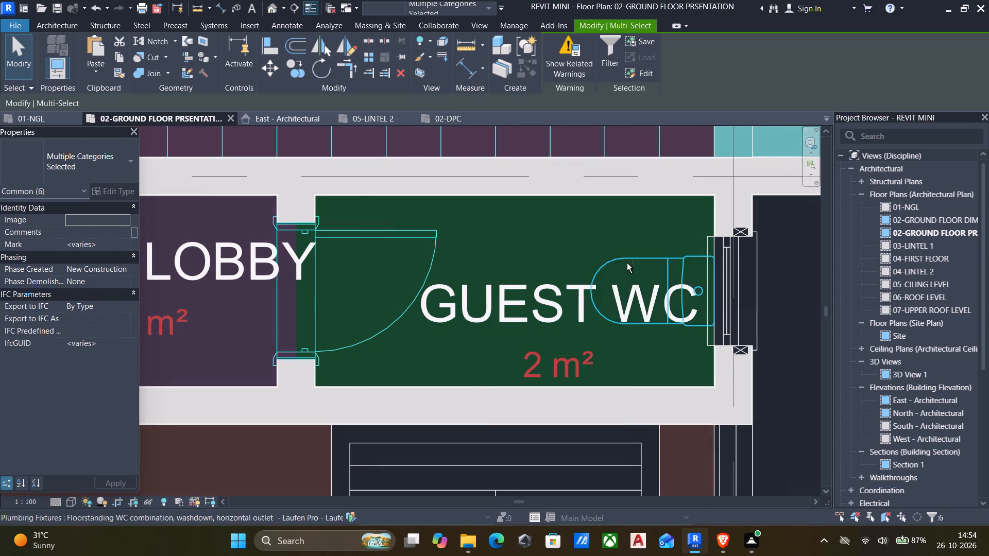
pyautogui.keyDown('ctrl'); pyautogui.scroll(-4, 627, 263); pyautogui.keyUp('ctrl')
pyautogui.moveTo(626, 285); pyautogui.dragTo(517, 219, button='middle')
pyautogui.scroll(-4, 571, 292)
pyautogui.moveTo(575, 301); pyautogui.dragTo(649, 442, button='middle')
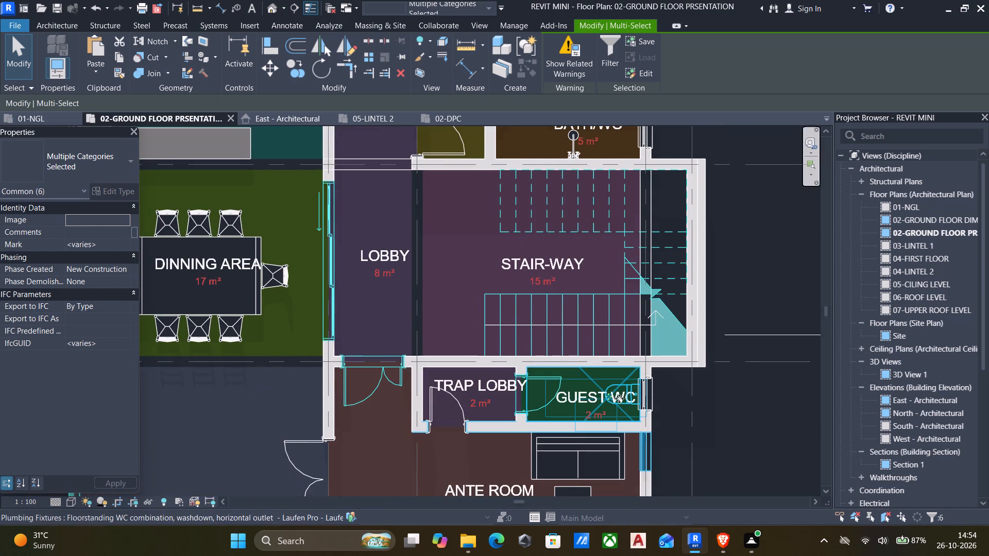
pyautogui.scroll(-6, 584, 357)
pyautogui.moveTo(584, 357); pyautogui.dragTo(635, 414, button='middle')
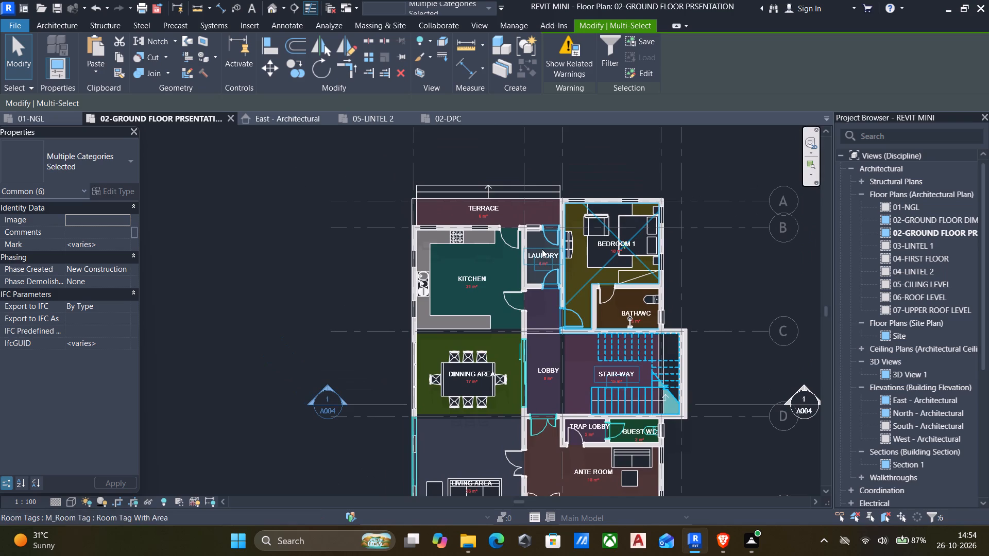
pyautogui.scroll(2, 484, 275)
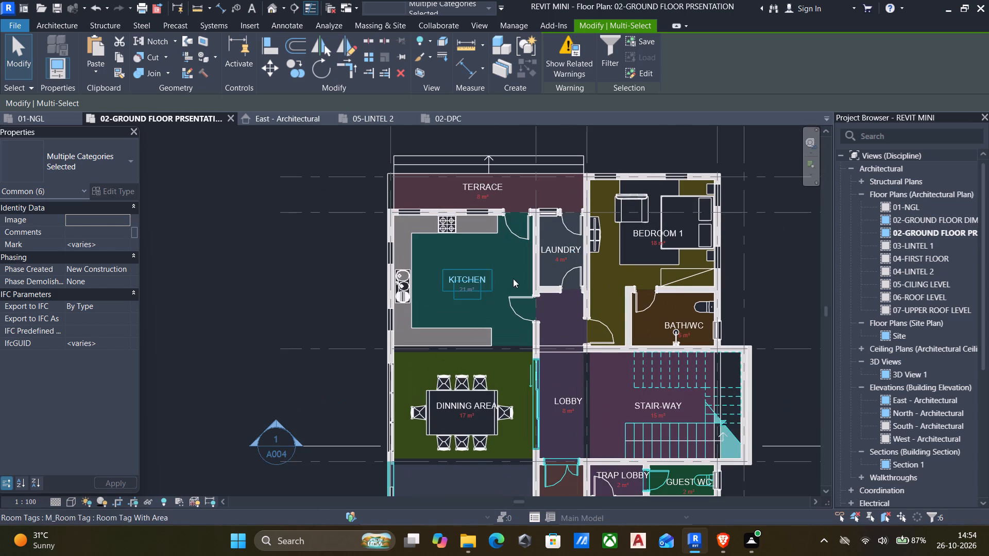
pyautogui.moveTo(402, 314); pyautogui.dragTo(388, 288, button='middle')
pyautogui.scroll(1, 390, 296)
pyautogui.moveTo(422, 361); pyautogui.dragTo(419, 232, button='middle')
pyautogui.scroll(-3, 419, 231)
pyautogui.moveTo(434, 323); pyautogui.dragTo(432, 274, button='middle')
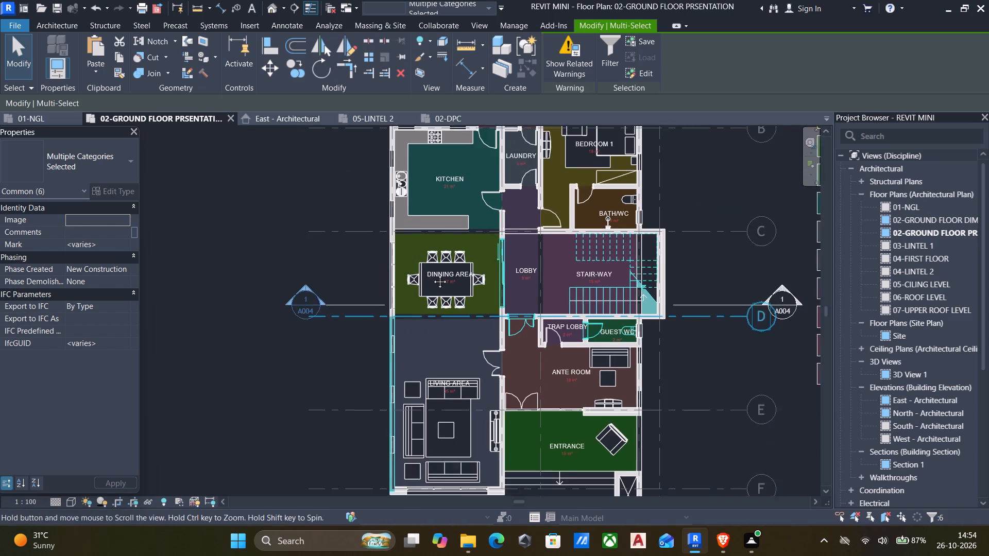
pyautogui.moveTo(432, 274); pyautogui.dragTo(431, 269, button='middle')
pyautogui.scroll(-1, 458, 364)
pyautogui.moveTo(458, 364); pyautogui.dragTo(438, 419, button='middle')
pyautogui.moveTo(484, 287); pyautogui.dragTo(455, 353, button='middle')
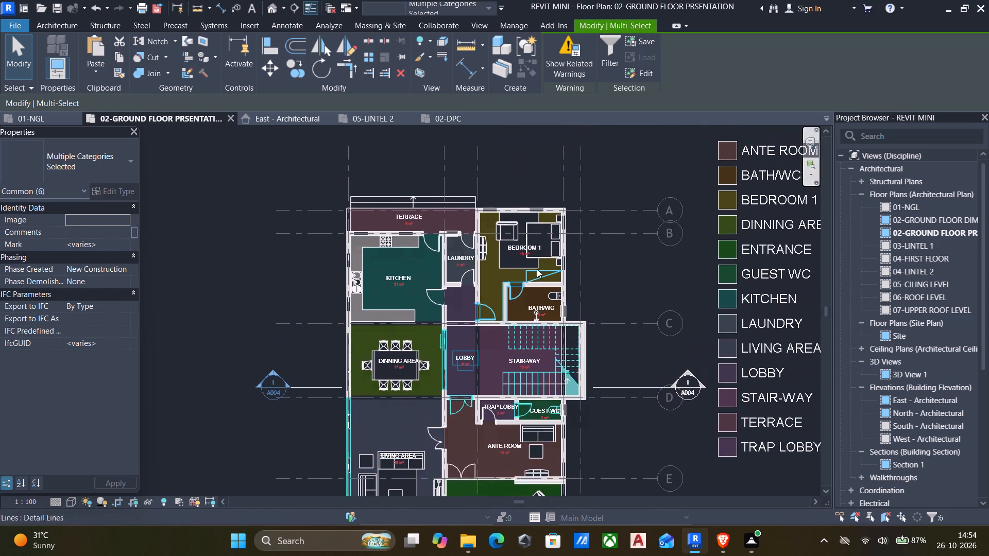
pyautogui.scroll(6, 548, 253)
pyautogui.moveTo(413, 376); pyautogui.dragTo(412, 288, button='middle')
pyautogui.scroll(1, 412, 288)
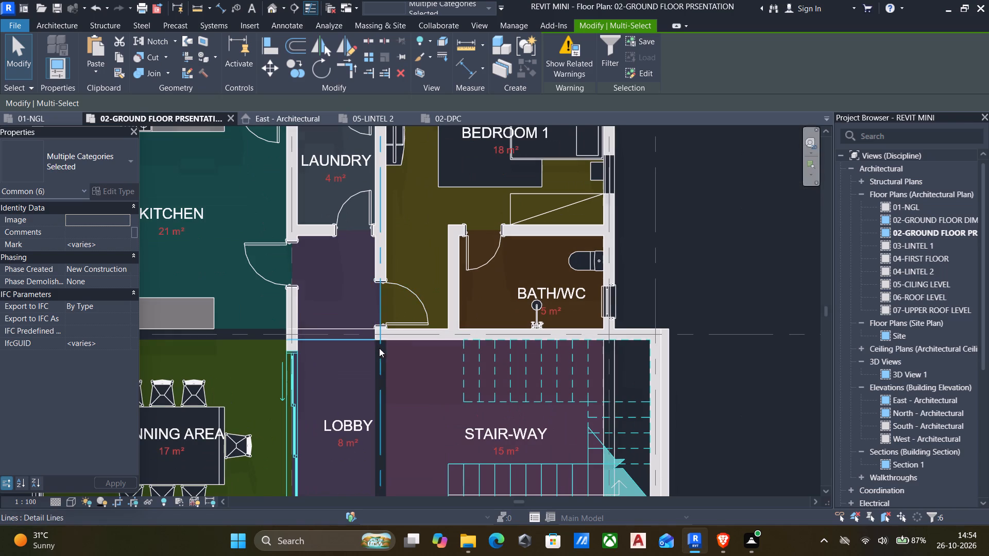
pyautogui.scroll(-4, 419, 365)
pyautogui.keyDown('ctrl'); pyautogui.scroll(-1, 414, 372); pyautogui.keyUp('ctrl')
pyautogui.moveTo(414, 372); pyautogui.dragTo(416, 309, button='middle')
pyautogui.moveTo(438, 395); pyautogui.dragTo(431, 347, button='middle')
pyautogui.moveTo(487, 416); pyautogui.dragTo(471, 318, button='middle')
pyautogui.moveTo(475, 392); pyautogui.dragTo(474, 391, button='middle')
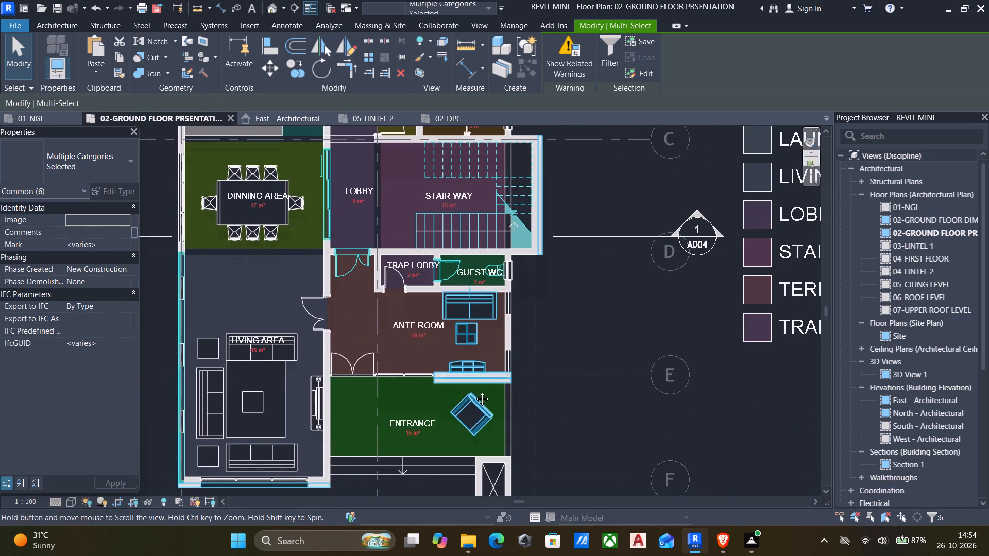
pyautogui.moveTo(474, 391); pyautogui.dragTo(560, 538, button='middle')
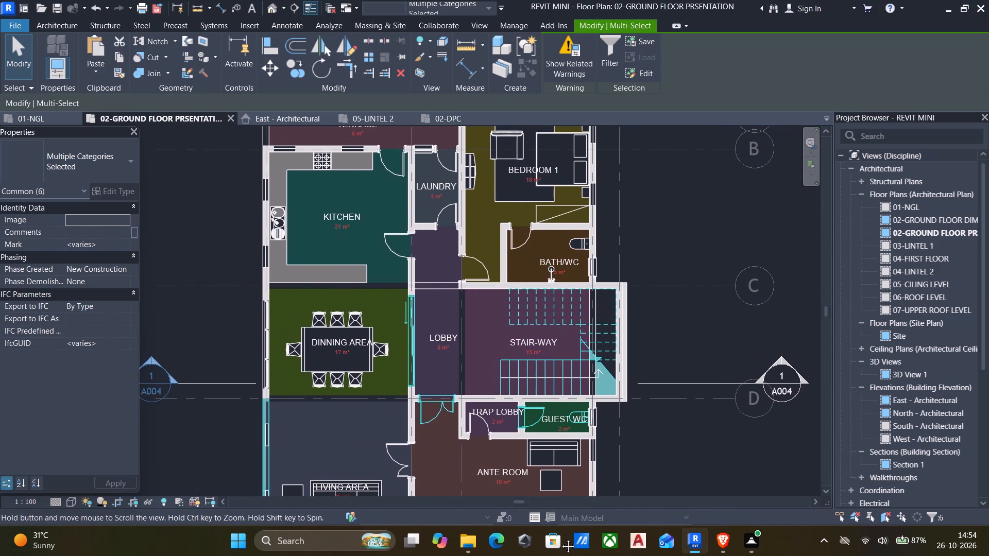
pyautogui.moveTo(560, 538); pyautogui.dragTo(566, 540, button='middle')
pyautogui.moveTo(459, 270); pyautogui.dragTo(463, 349, button='middle')
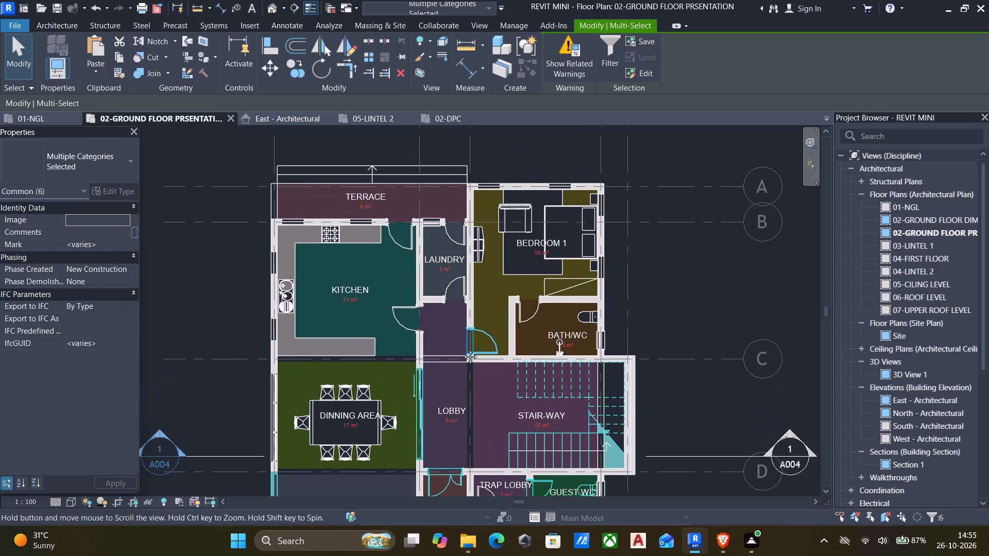
pyautogui.moveTo(463, 349); pyautogui.dragTo(463, 352, button='middle')
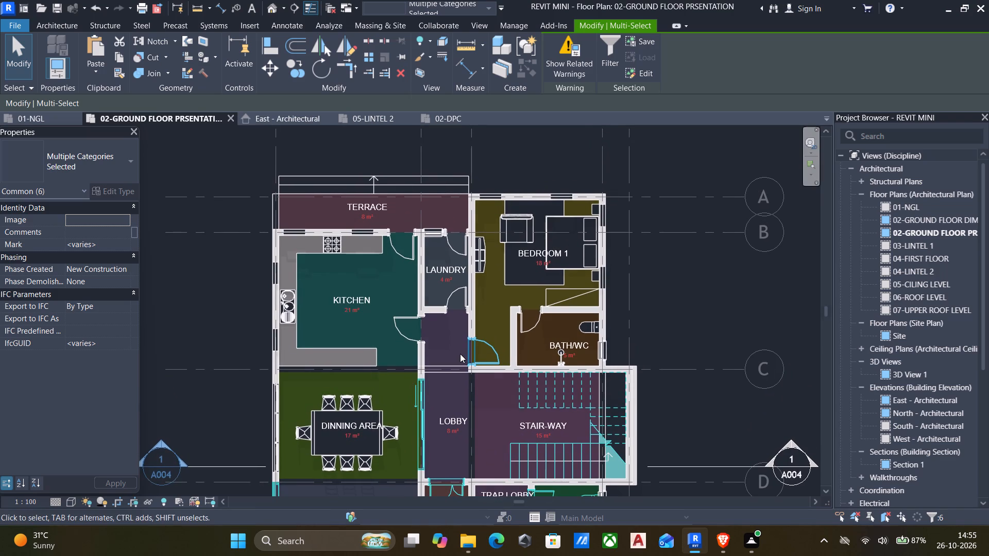
pyautogui.scroll(-1, 460, 354)
pyautogui.moveTo(466, 378); pyautogui.dragTo(468, 304, button='middle')
pyautogui.moveTo(538, 394); pyautogui.dragTo(530, 335, button='middle')
pyautogui.moveTo(491, 387); pyautogui.dragTo(468, 325, button='middle')
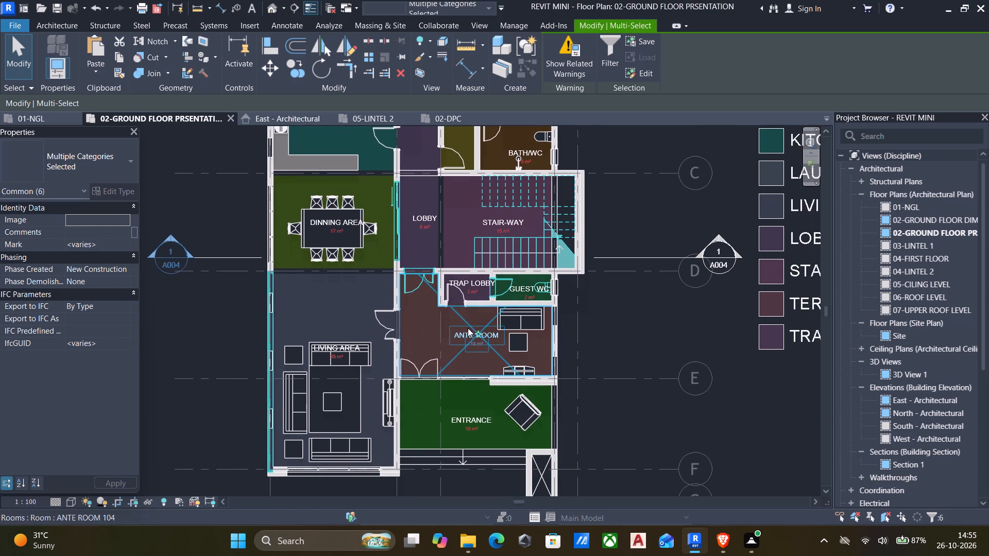
pyautogui.scroll(4, 490, 311)
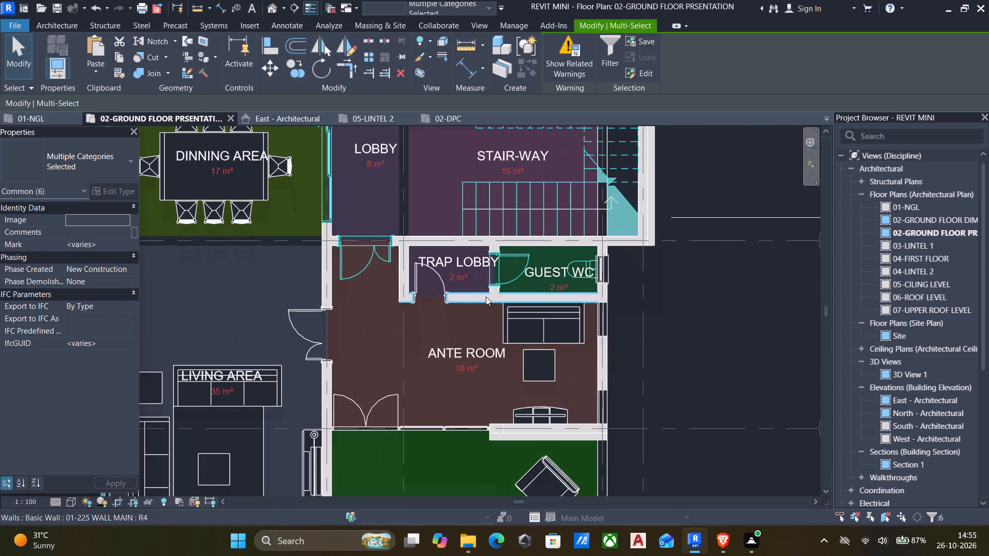
pyautogui.scroll(4, 493, 292)
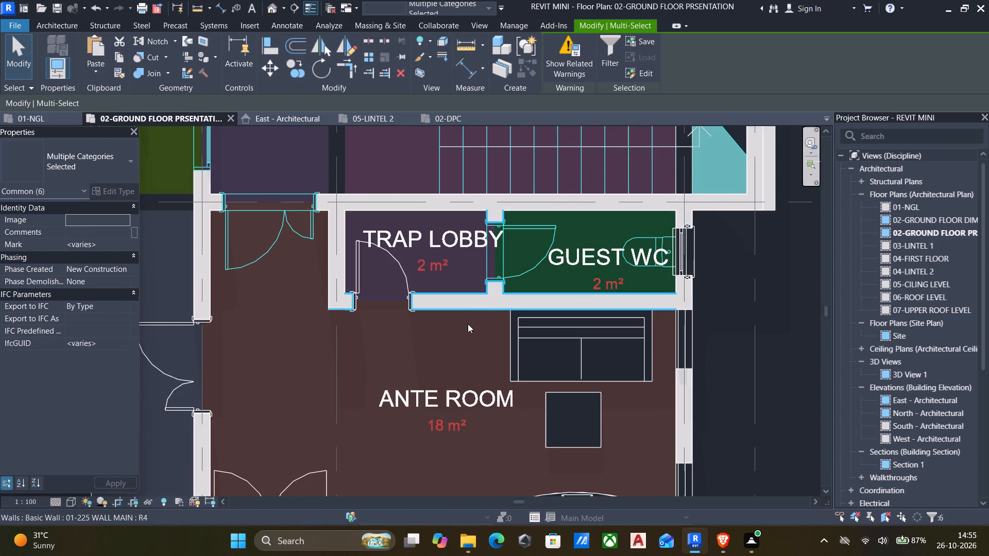
pyautogui.scroll(-6, 468, 330)
pyautogui.moveTo(467, 369); pyautogui.dragTo(467, 331, button='middle')
pyautogui.moveTo(461, 360); pyautogui.dragTo(484, 483, button='middle')
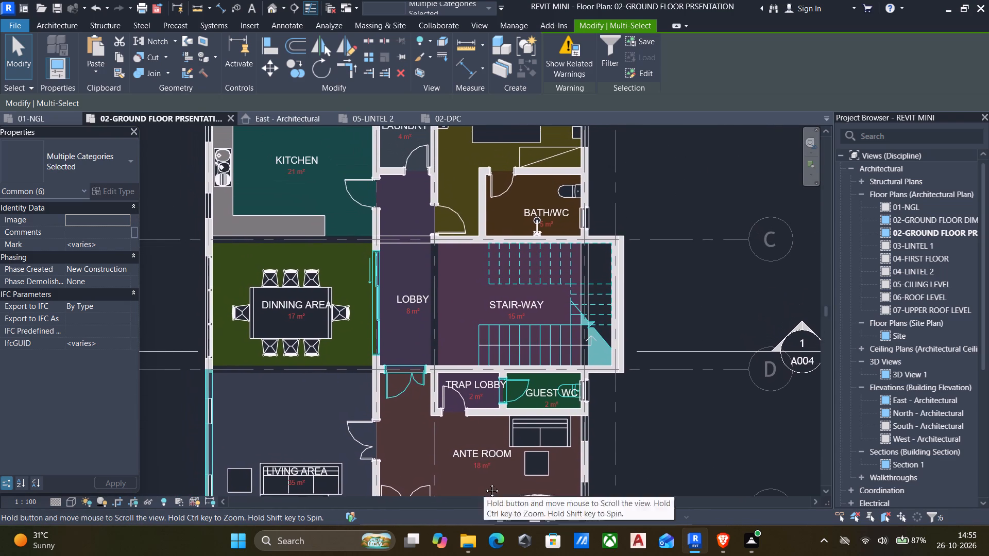
pyautogui.moveTo(484, 483); pyautogui.dragTo(492, 520, button='middle')
pyautogui.scroll(-1, 455, 402)
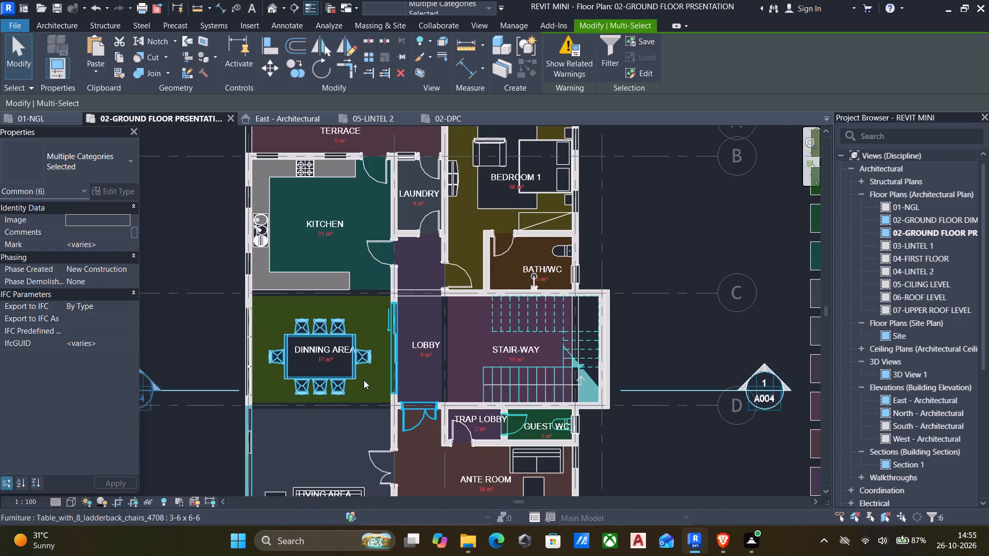
# Add the dining area's west curtain wall window and the kitchen's west window to the selection.
pyautogui.scroll(4, 260, 356)
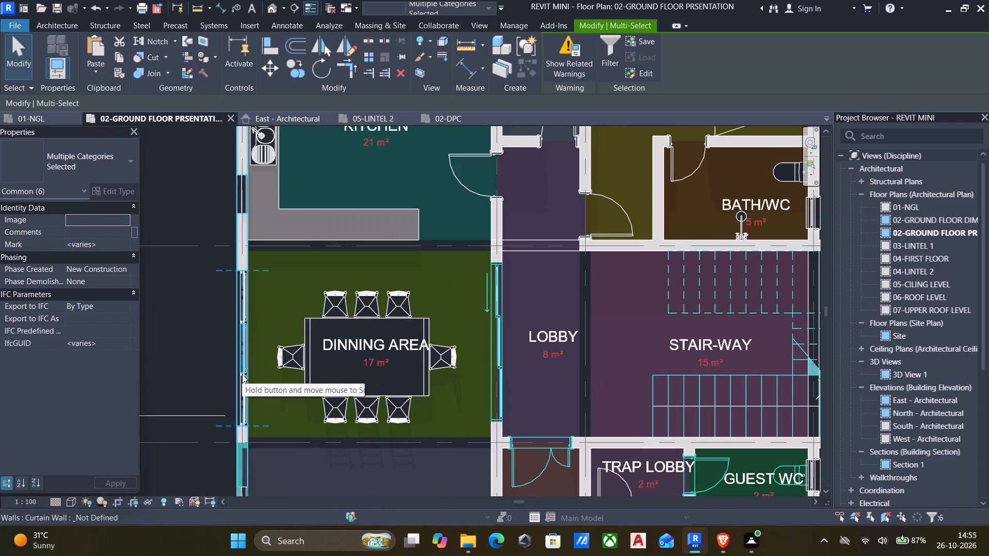
pyautogui.keyDown('ctrl'); pyautogui.click(242, 374); pyautogui.keyUp('ctrl')
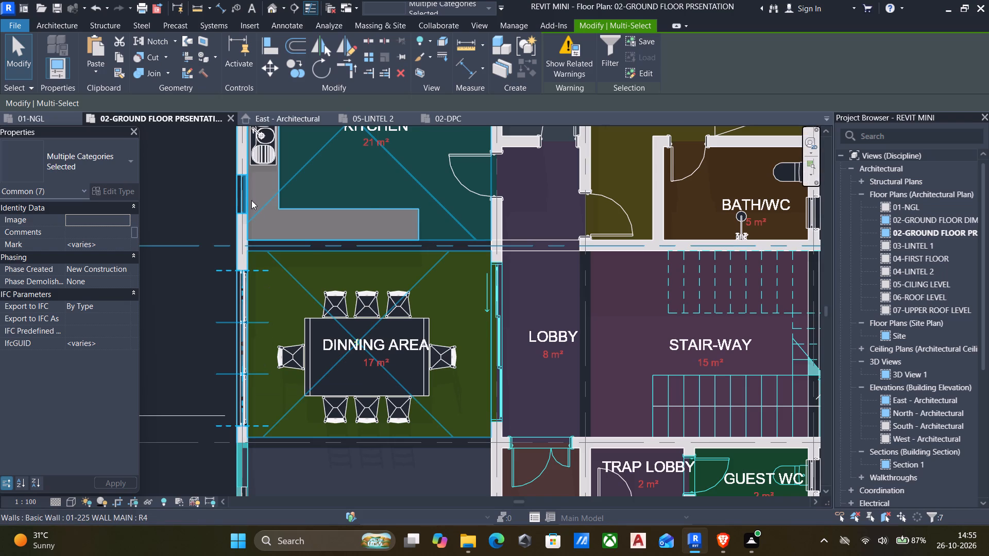
pyautogui.keyDown('ctrl'); pyautogui.click(242, 201); pyautogui.keyUp('ctrl')
# Examine the bathroom, guest WC, ante room, entrance and front steps on the presentation plan.
pyautogui.scroll(-3, 301, 244)
pyautogui.moveTo(304, 259); pyautogui.dragTo(350, 430, button='middle')
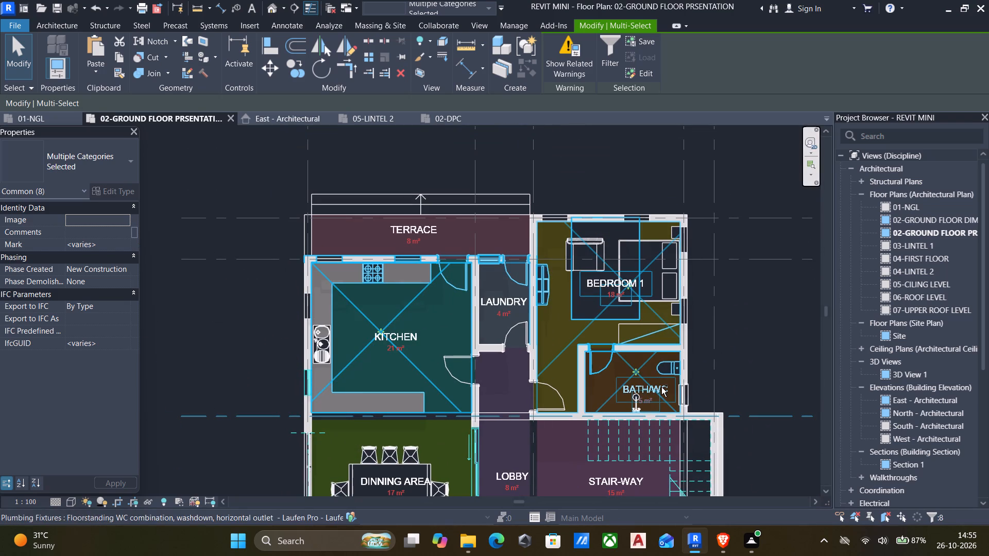
pyautogui.scroll(-2, 647, 409)
pyautogui.moveTo(643, 411); pyautogui.dragTo(573, 263, button='middle')
pyautogui.scroll(3, 589, 379)
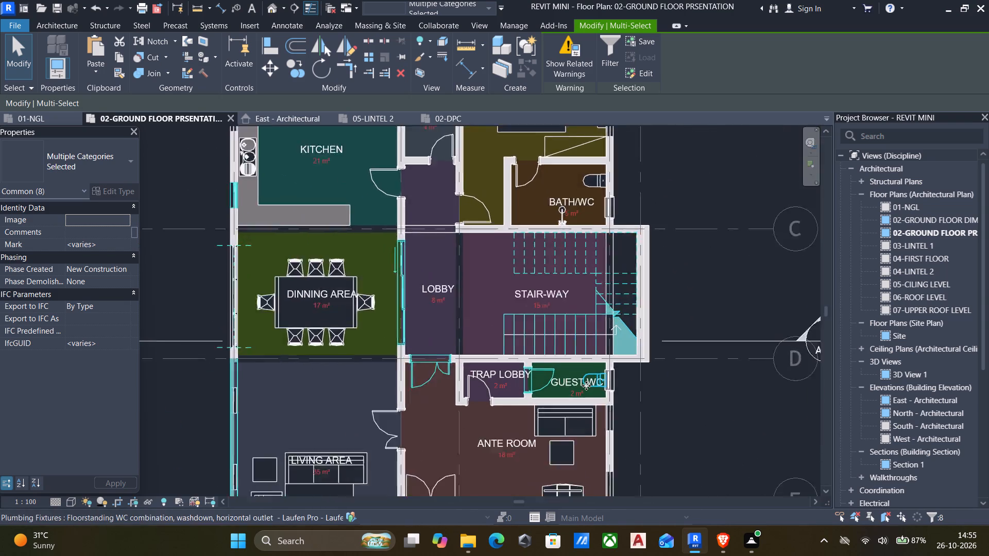
pyautogui.scroll(2, 586, 386)
pyautogui.scroll(-2, 459, 383)
pyautogui.moveTo(459, 384); pyautogui.dragTo(475, 321, button='middle')
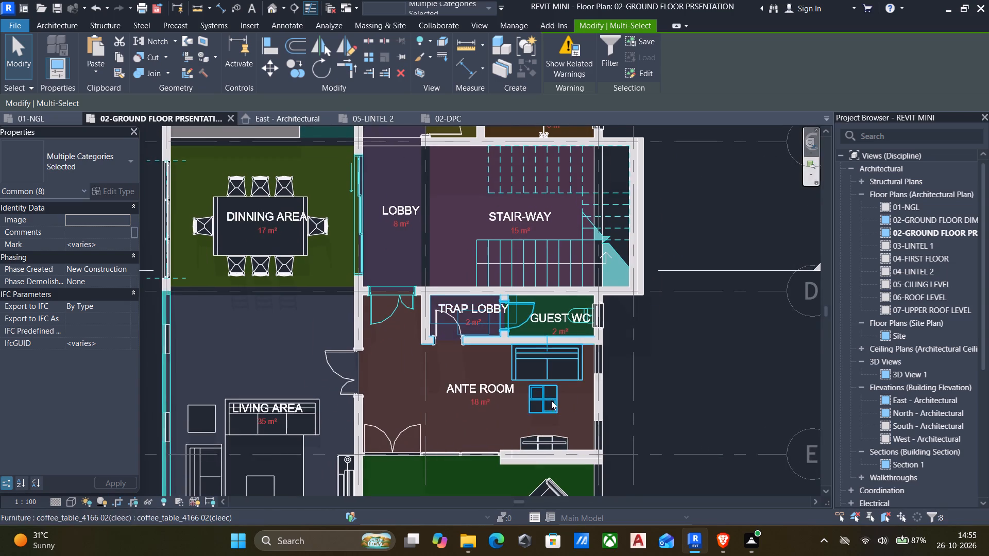
pyautogui.scroll(-2, 551, 401)
pyautogui.moveTo(551, 401); pyautogui.dragTo(537, 318, button='middle')
pyautogui.scroll(1, 542, 366)
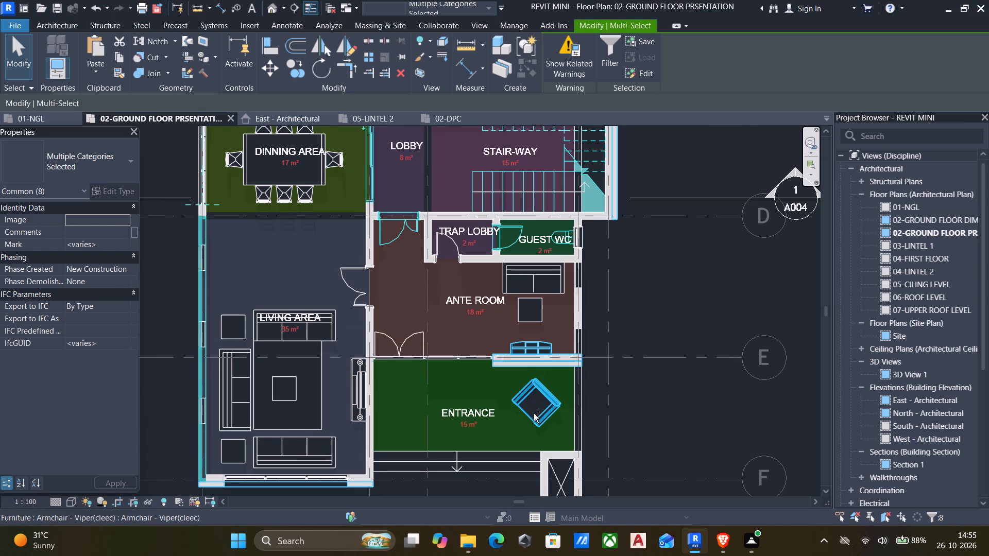
pyautogui.moveTo(521, 412); pyautogui.dragTo(462, 226, button='middle')
pyautogui.moveTo(452, 325); pyautogui.dragTo(485, 392, button='middle')
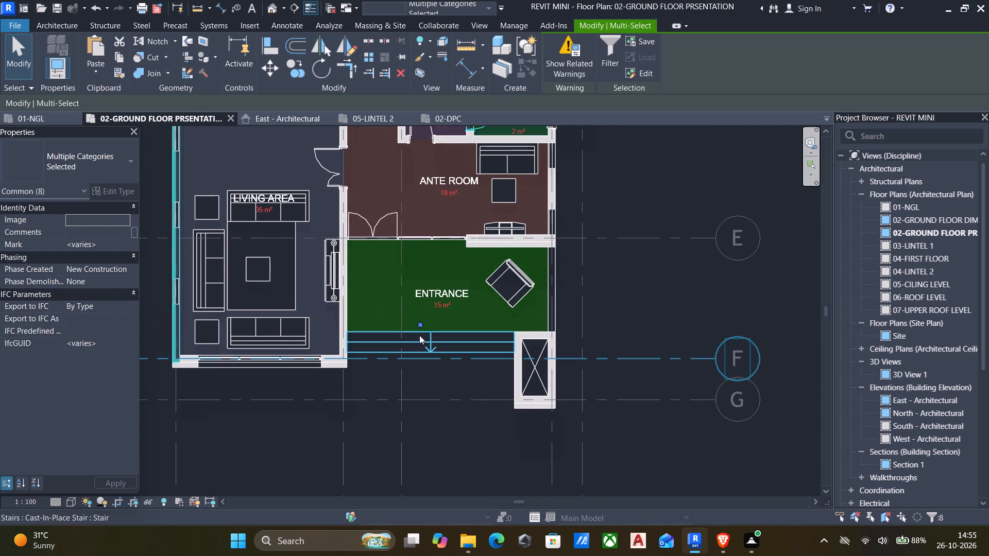
pyautogui.moveTo(405, 301); pyautogui.dragTo(415, 391, button='middle')
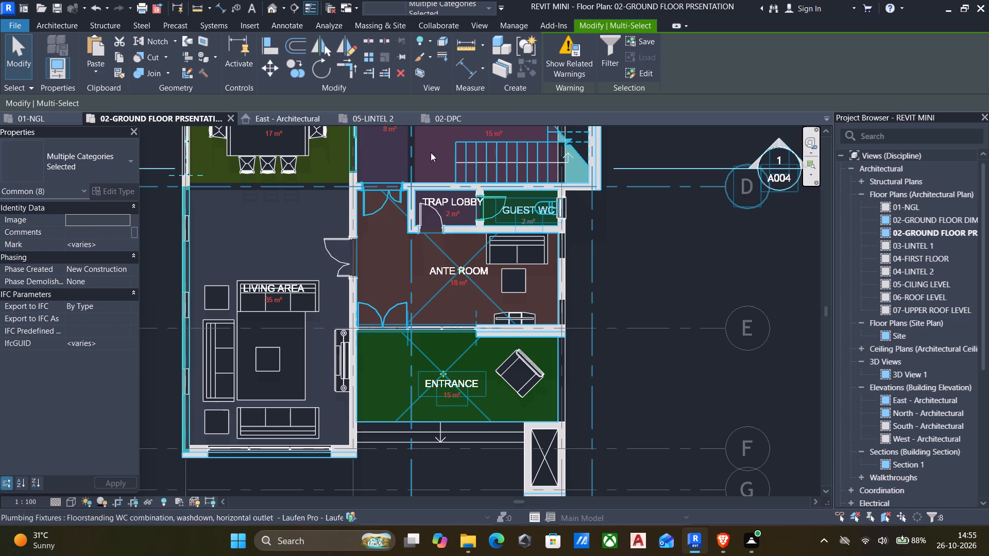
# Copy the selected elements and paste them into Project1's 02-DPC plan, east of the wall layout, accepting the duplicate types.
pyautogui.click(115, 55)
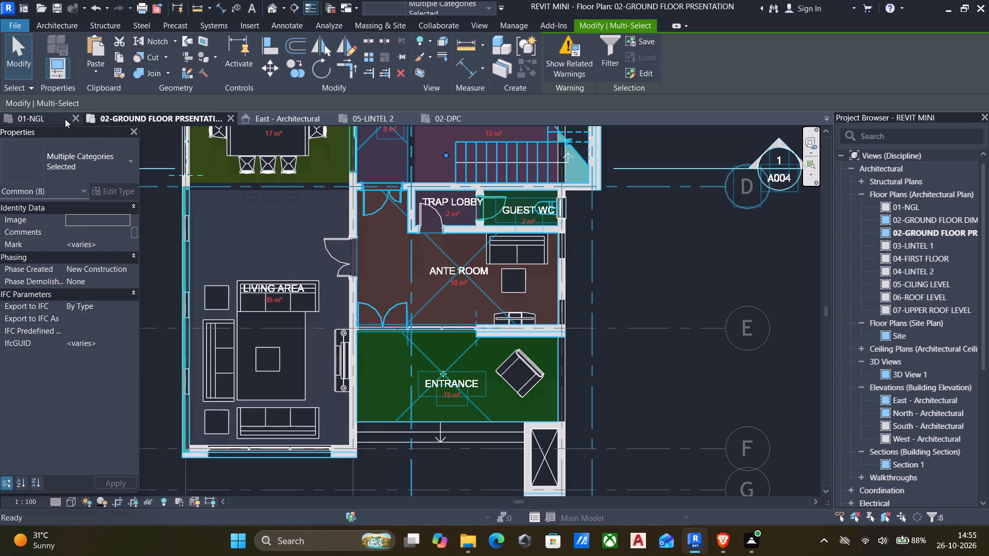
pyautogui.click(461, 117)
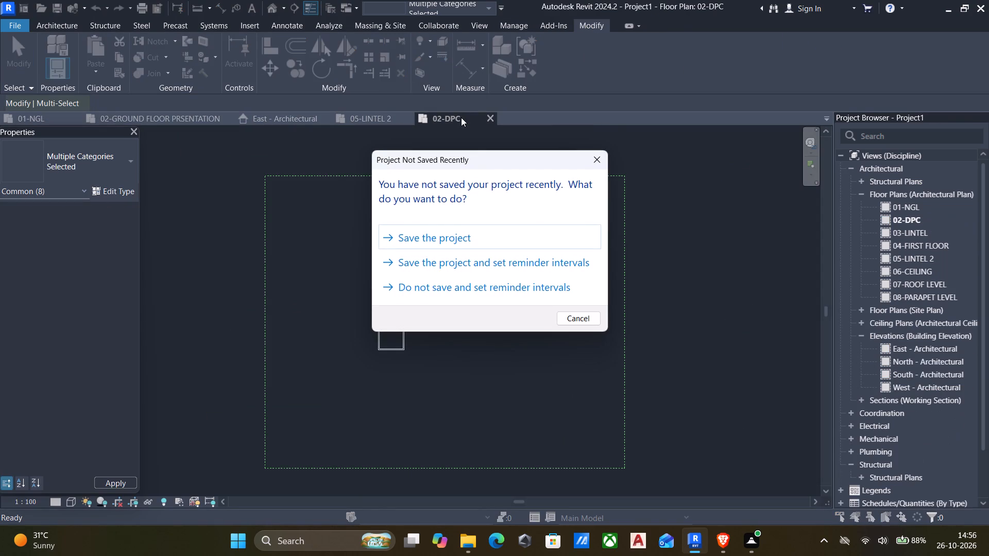
pyautogui.click(596, 163)
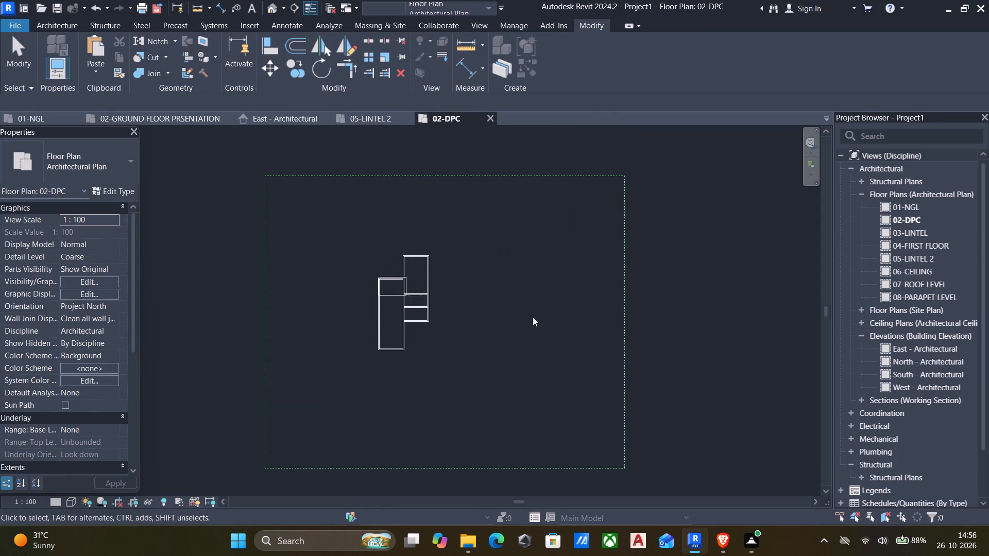
pyautogui.click(502, 290)
pyautogui.rightClick(502, 290)
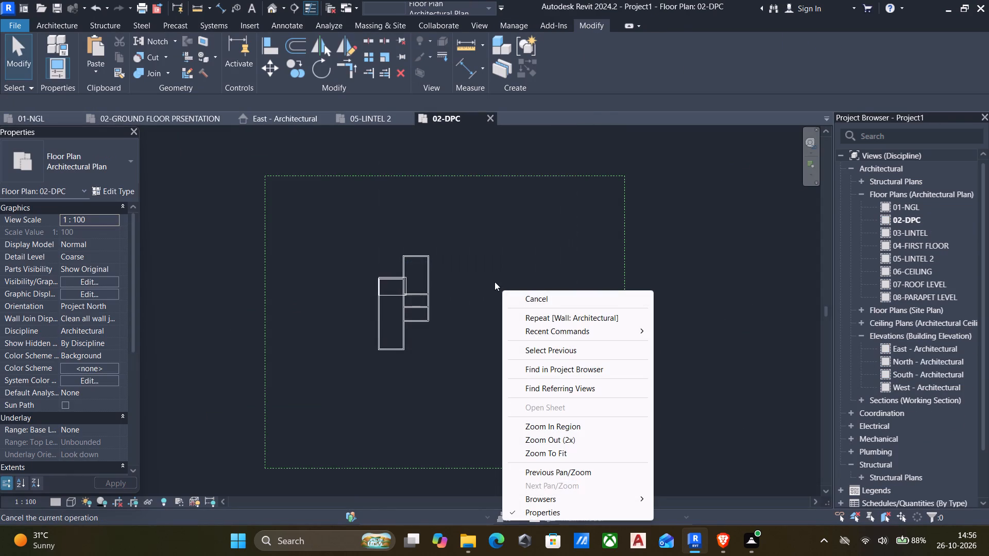
pyautogui.click(494, 282)
pyautogui.click(88, 53)
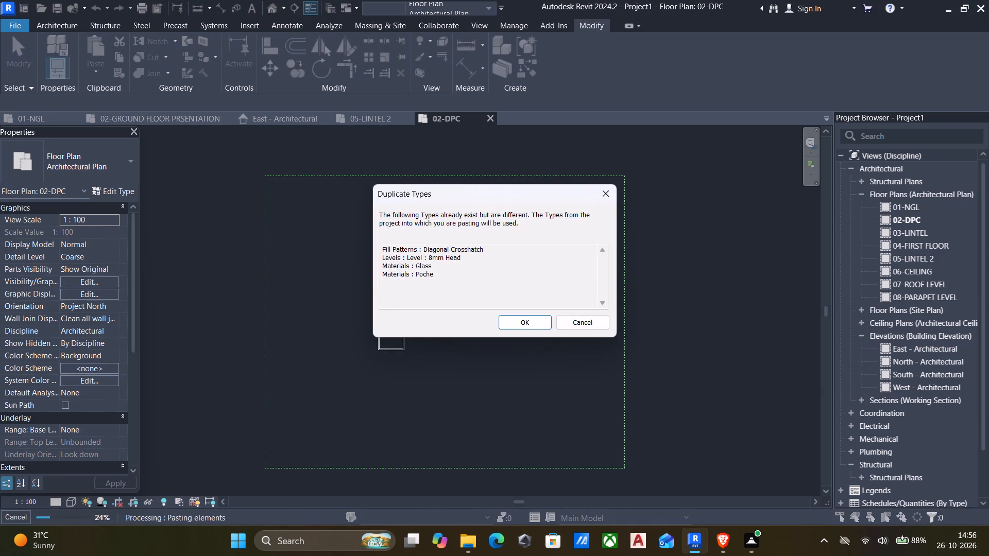
pyautogui.click(524, 316)
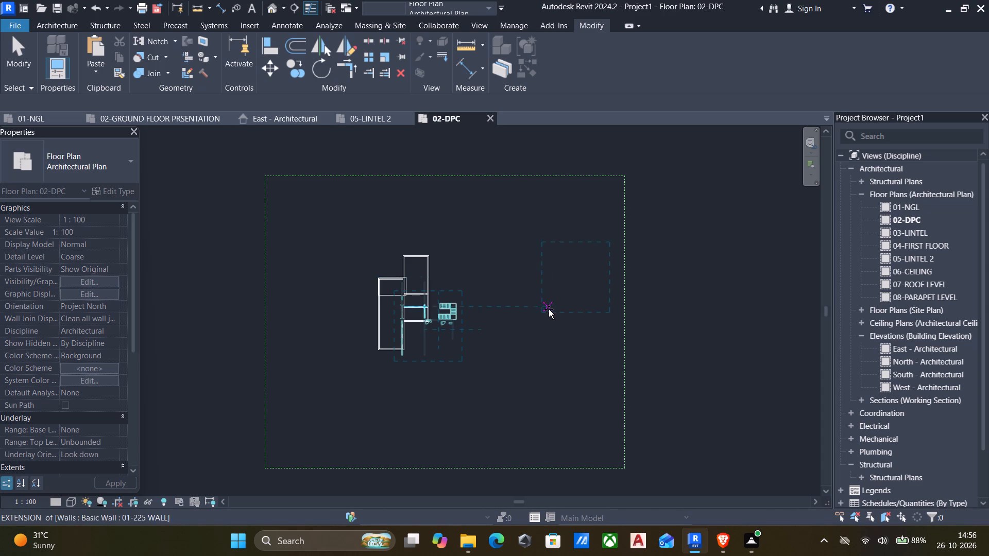
pyautogui.click(572, 270)
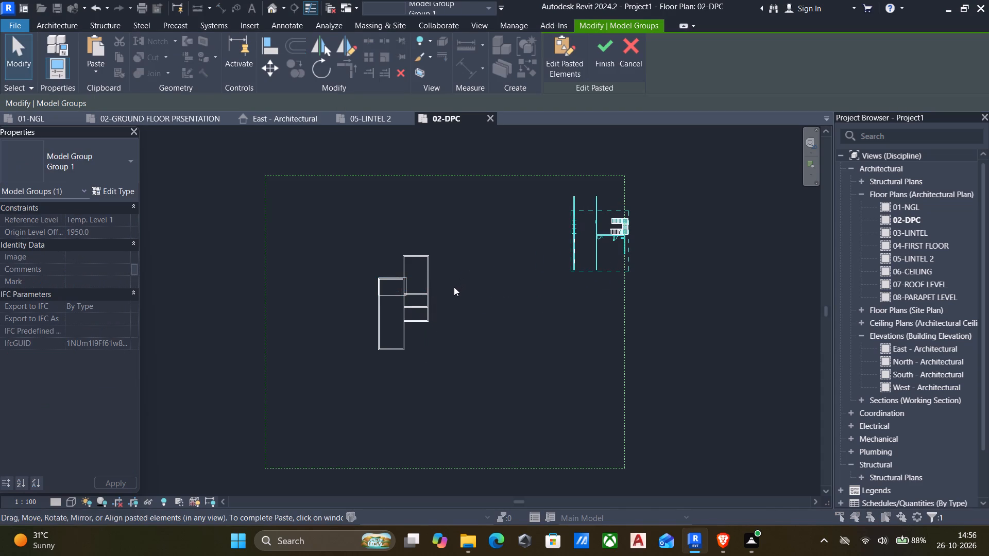
pyautogui.moveTo(466, 290); pyautogui.dragTo(423, 330, button='middle')
pyautogui.click(429, 324)
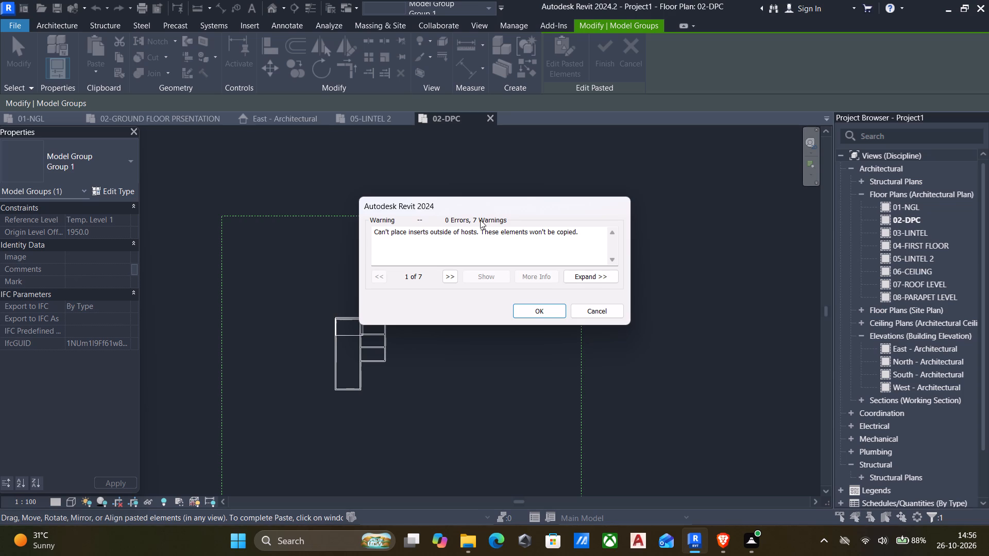
pyautogui.click(523, 304)
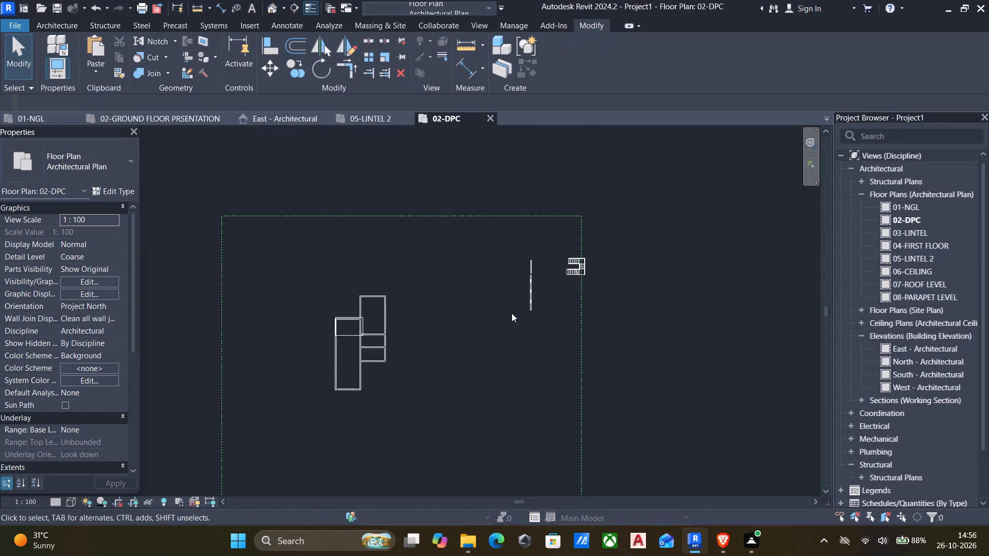
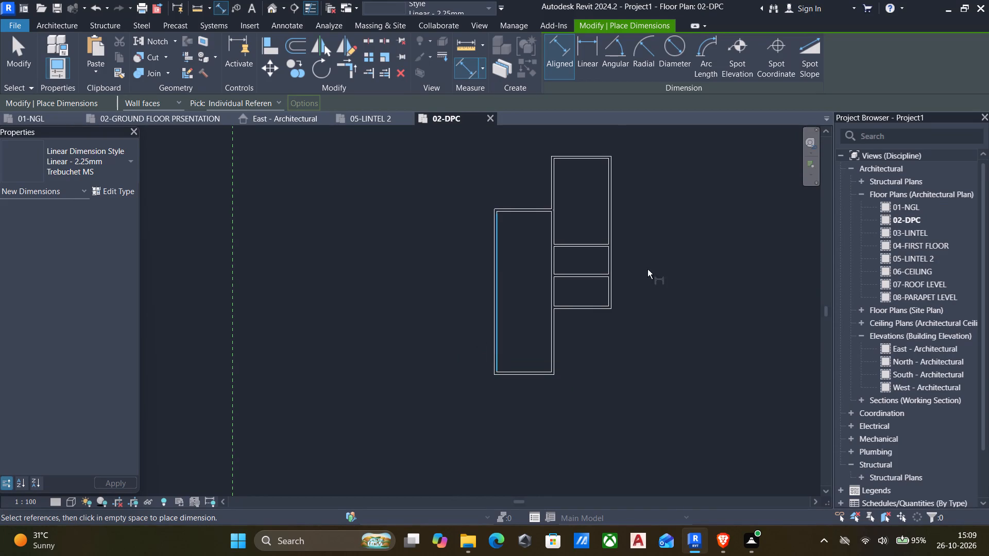
# Move the wall between the east wing's north and middle rooms north, making the middle room 3637.5 mm deep.
pyautogui.press('Escape')
pyautogui.scroll(4, 608, 283)
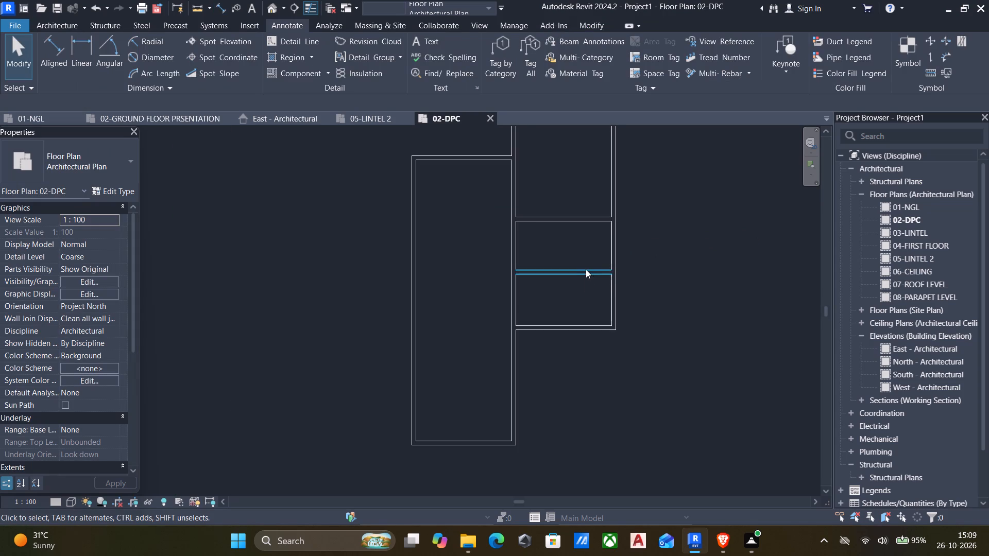
pyautogui.moveTo(587, 285); pyautogui.dragTo(587, 303, button='middle')
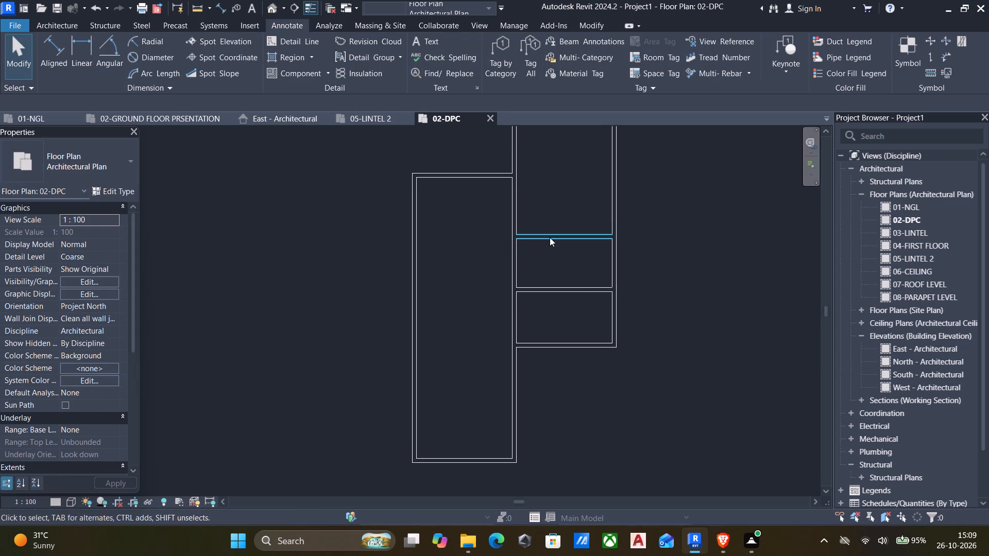
pyautogui.click(550, 237)
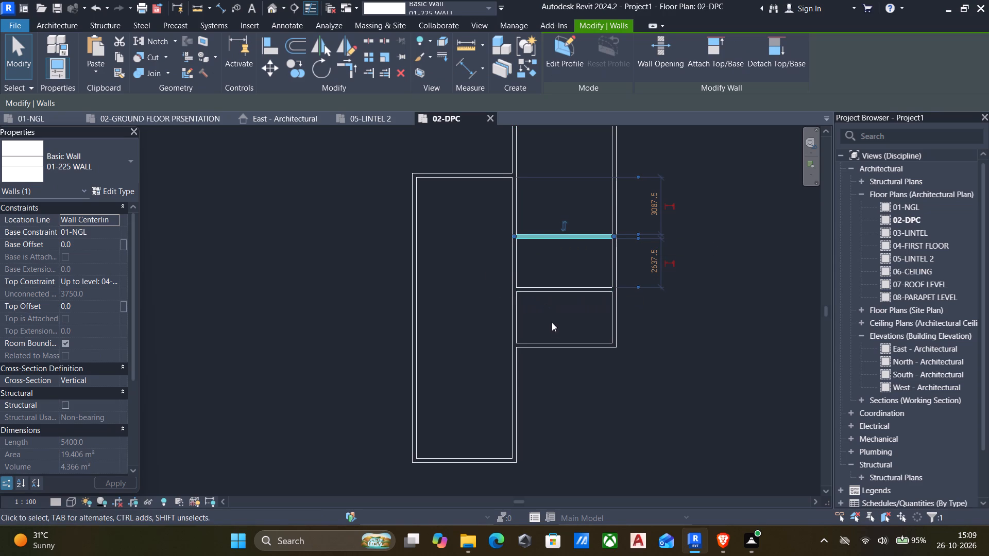
pyautogui.moveTo(556, 332); pyautogui.dragTo(544, 315, button='middle')
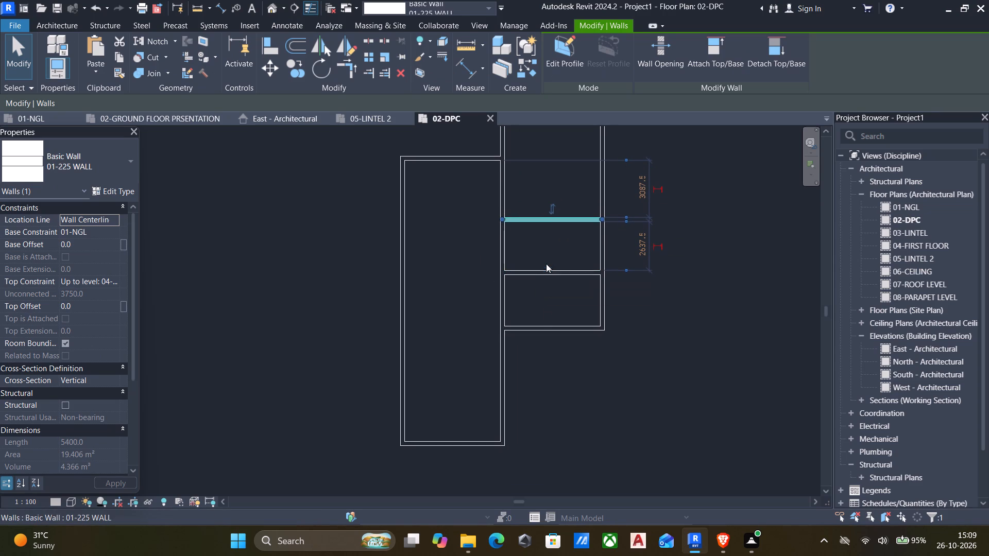
pyautogui.press('Up')
pyautogui.press('Up')
pyautogui.press('Up')
pyautogui.press('Up')
pyautogui.press('Up')
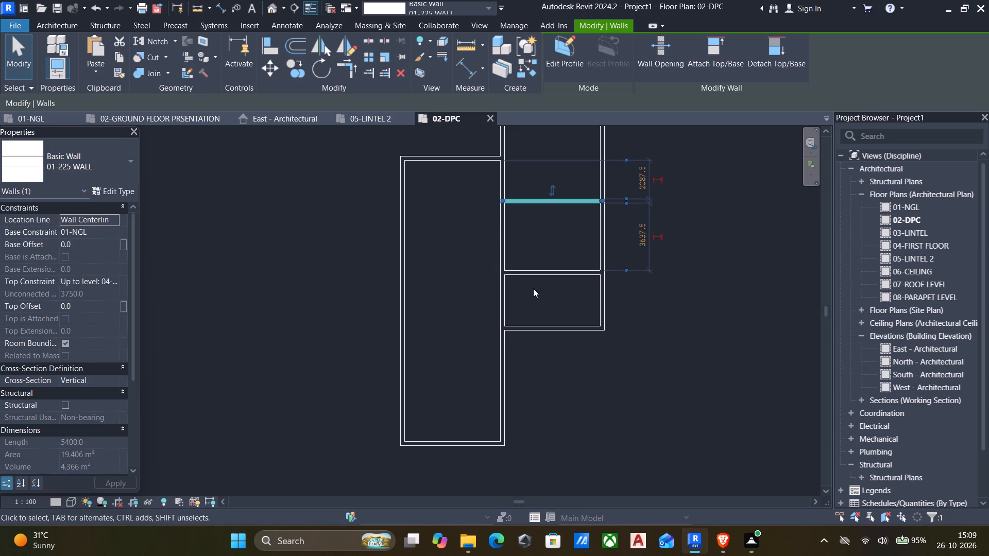
# Move the east wing's south wall south so the southernmost room has a clear depth of 4000 mm.
pyautogui.click(532, 280)
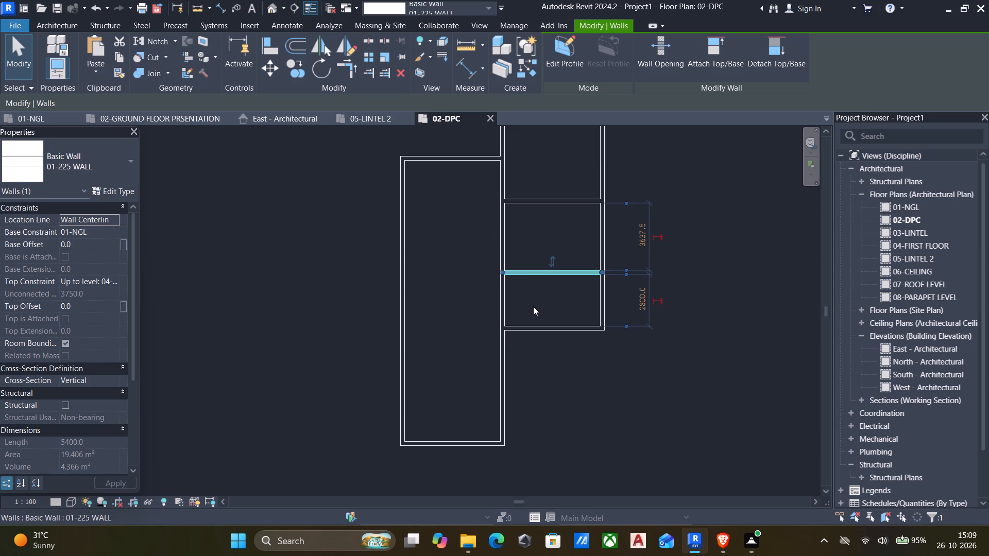
pyautogui.click(534, 328)
pyautogui.press('Down')
pyautogui.press('Down')
pyautogui.press('Down')
pyautogui.press('Down')
pyautogui.press('Down')
pyautogui.press('Down')
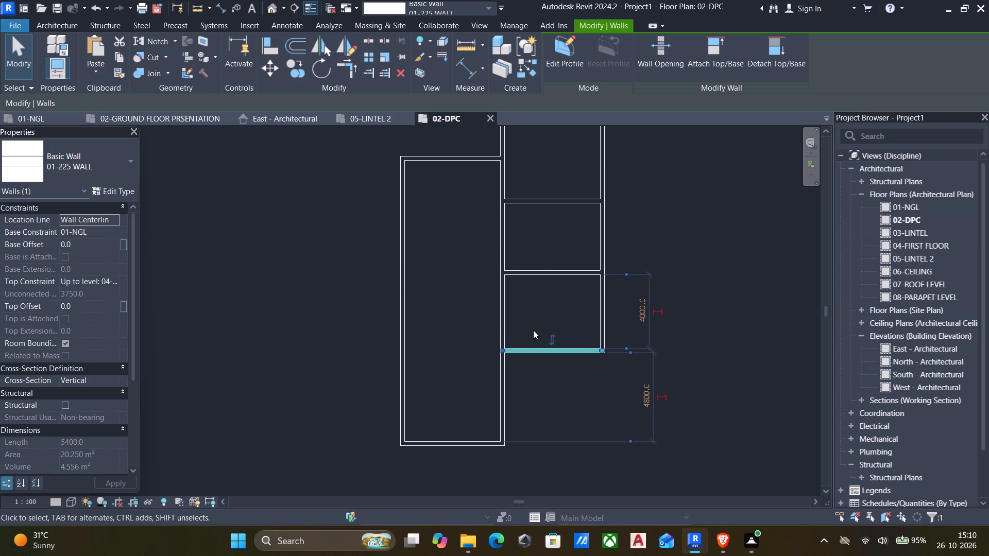
# Draw a north-south 02-150 WALL partition across the east wing's southernmost room, 3400 mm from its west wall.
pyautogui.press('w')
pyautogui.press('a')
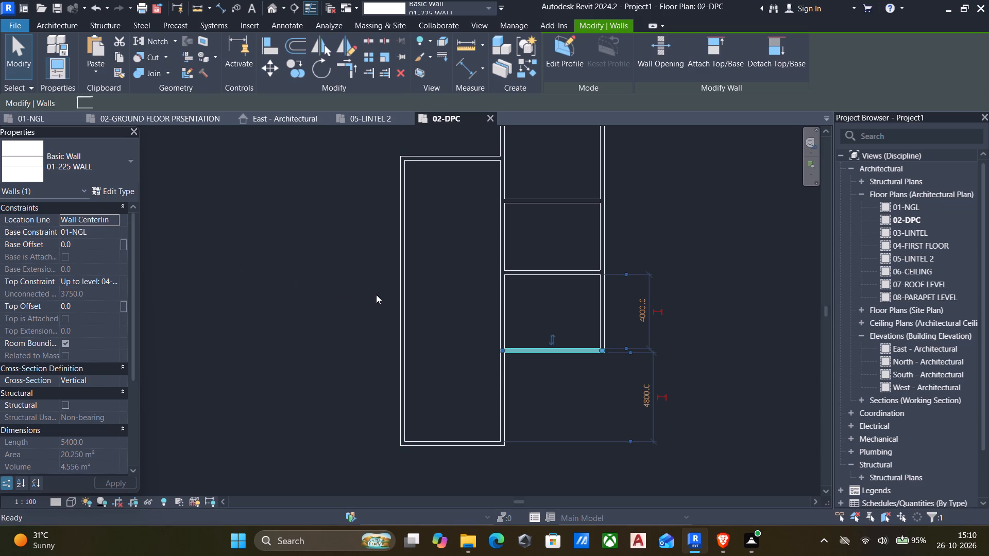
pyautogui.click(88, 161)
pyautogui.scroll(5, 61, 246)
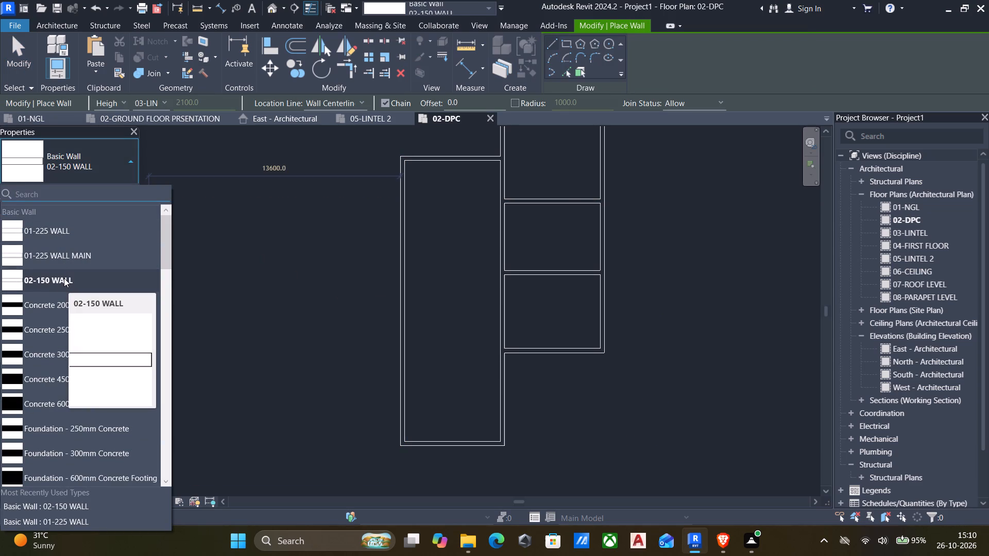
pyautogui.click(46, 277)
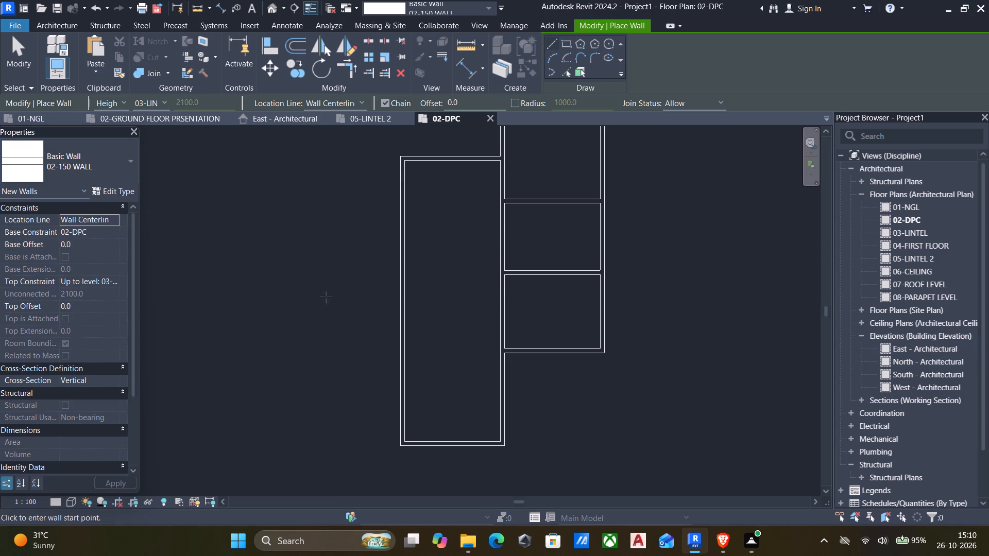
pyautogui.click(569, 277)
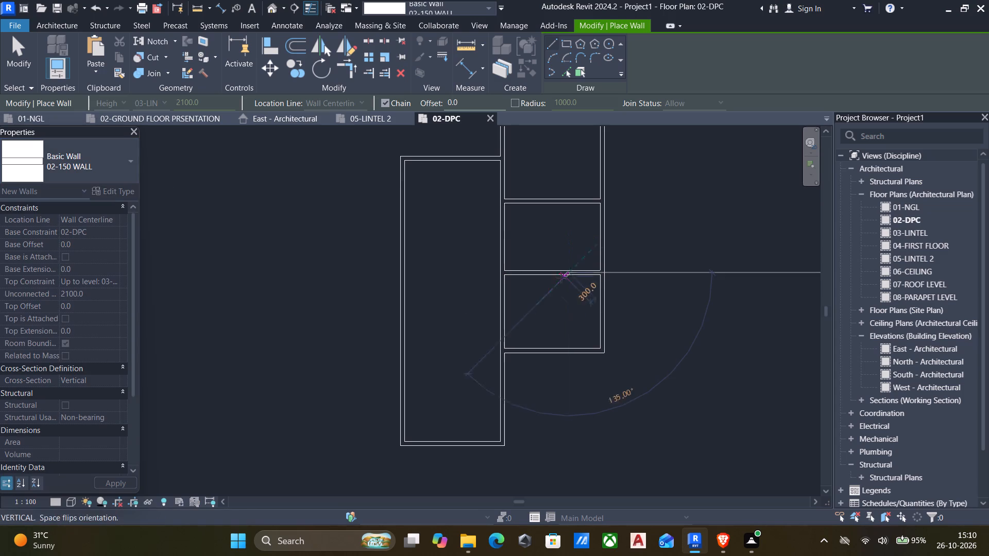
pyautogui.click(568, 352)
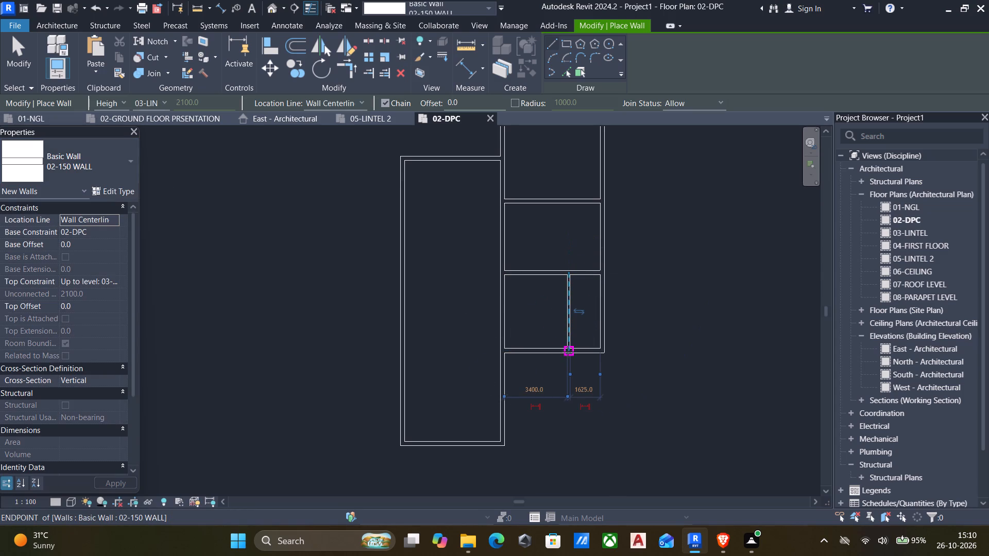
pyautogui.press('Escape')
# Draw a short 02-150 WALL from the new partition to the east wall, dividing the narrow east strip into two small rooms.
pyautogui.scroll(3, 562, 326)
pyautogui.click(569, 322)
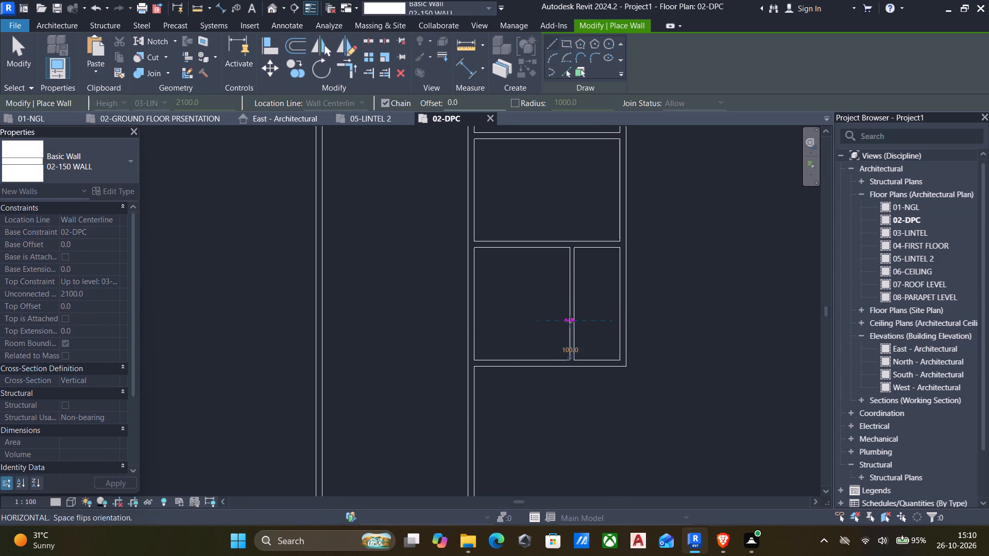
pyautogui.click(619, 323)
pyautogui.press('Escape')
pyautogui.scroll(-4, 545, 319)
pyautogui.moveTo(538, 323); pyautogui.dragTo(576, 368, button='middle')
pyautogui.scroll(-1, 566, 354)
pyautogui.scroll(1, 577, 368)
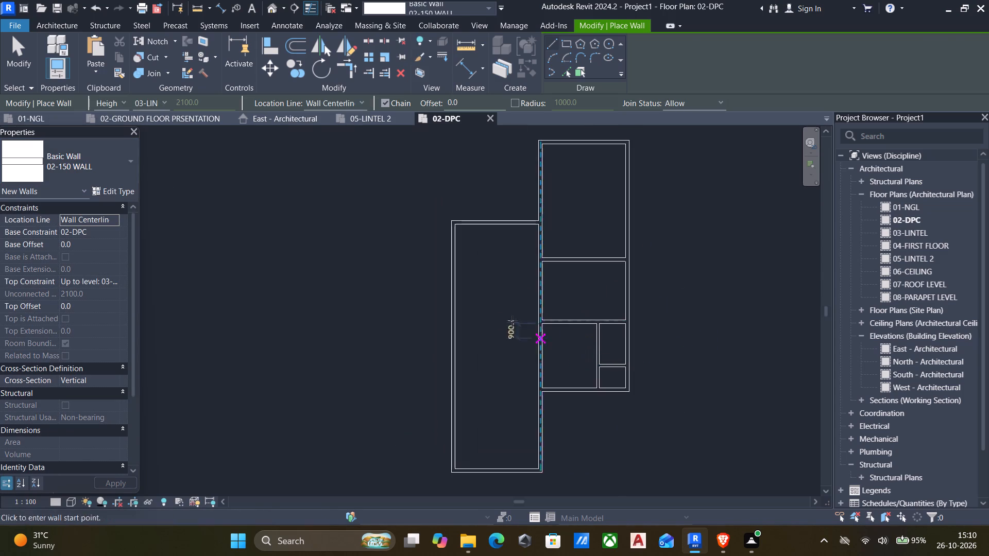
pyautogui.press('Escape')
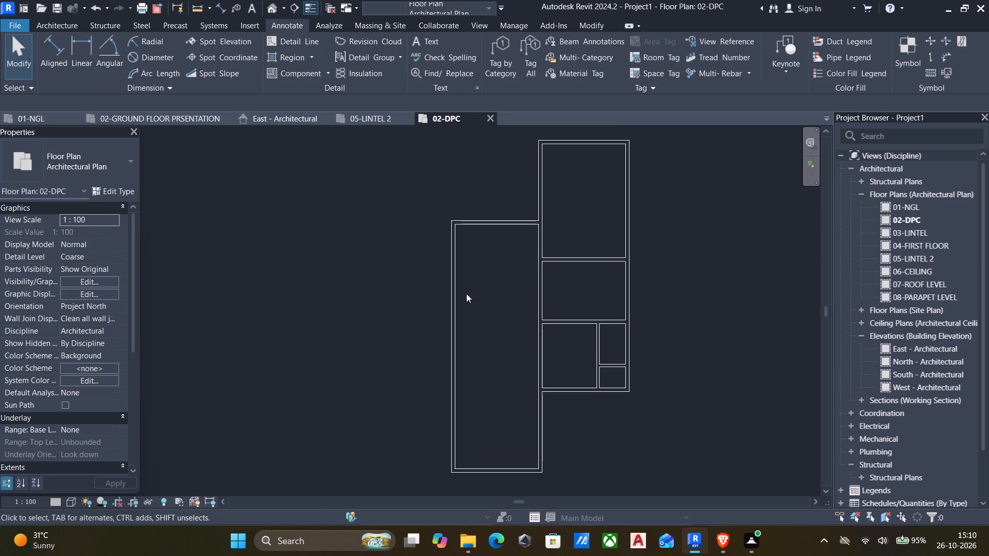
pyautogui.press('Escape')
# Set Witness Line Control to Fixed to Dimension Line for the Linear - 2.25mm Trebuchet MS dimension type.
pyautogui.write('DI')
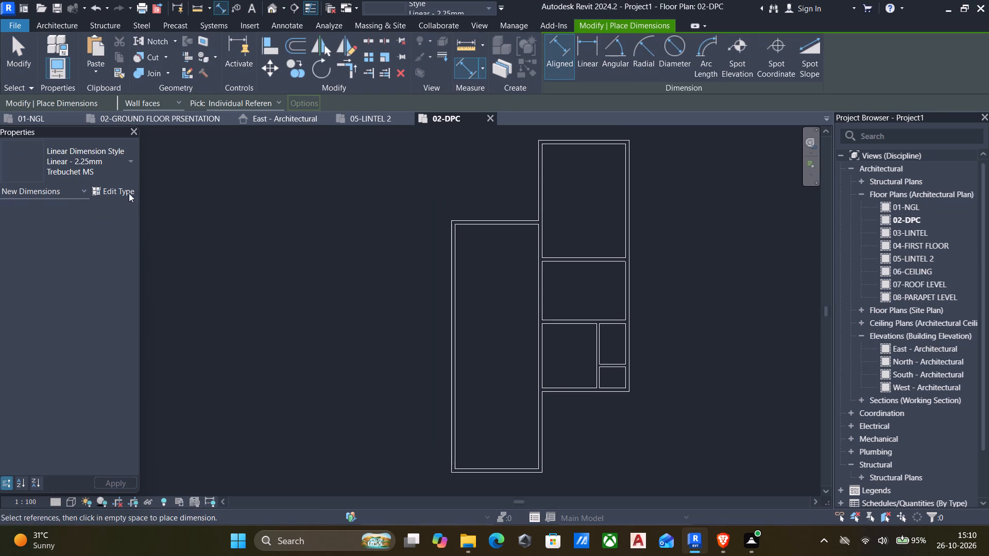
pyautogui.click(111, 187)
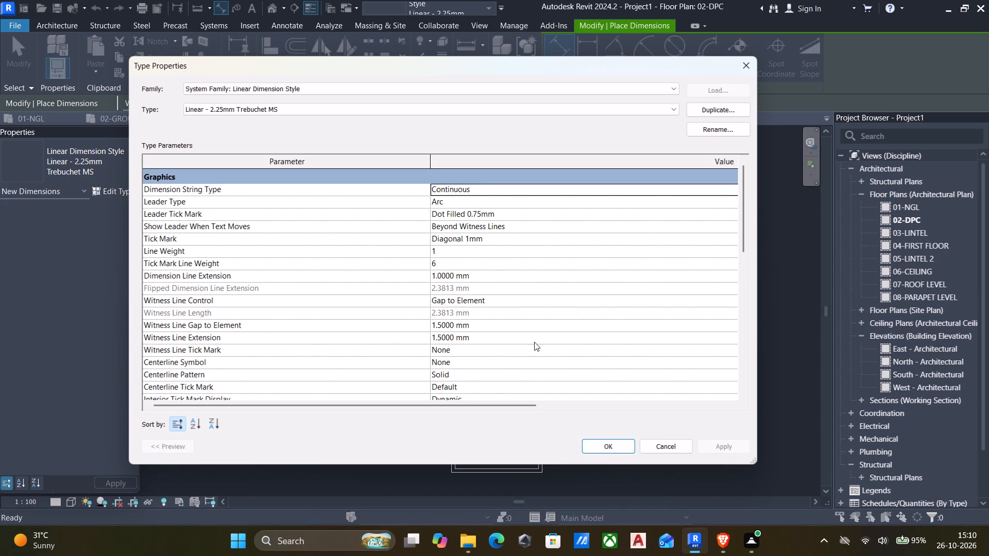
pyautogui.moveTo(518, 403); pyautogui.dragTo(690, 406)
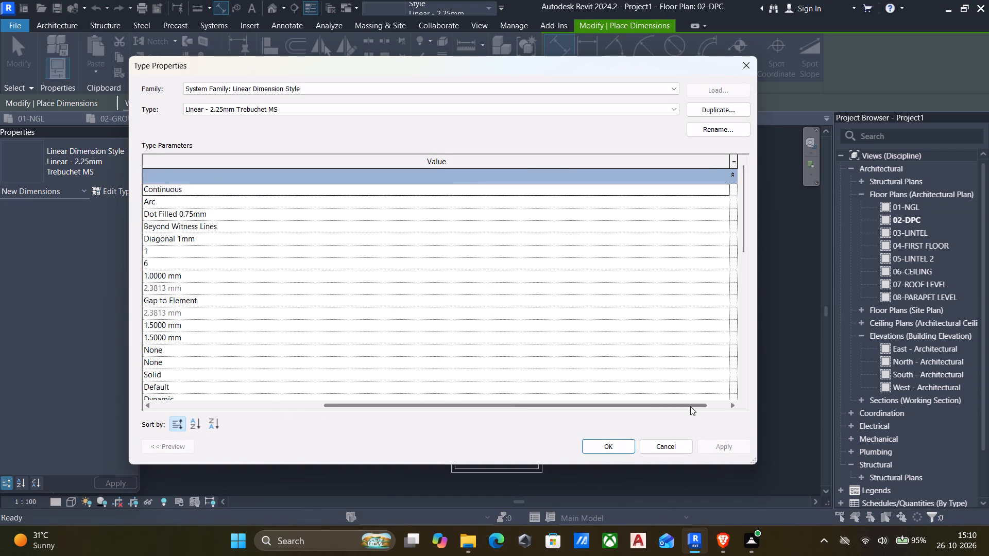
pyautogui.moveTo(690, 406); pyautogui.dragTo(70, 384)
pyautogui.scroll(-2, 349, 302)
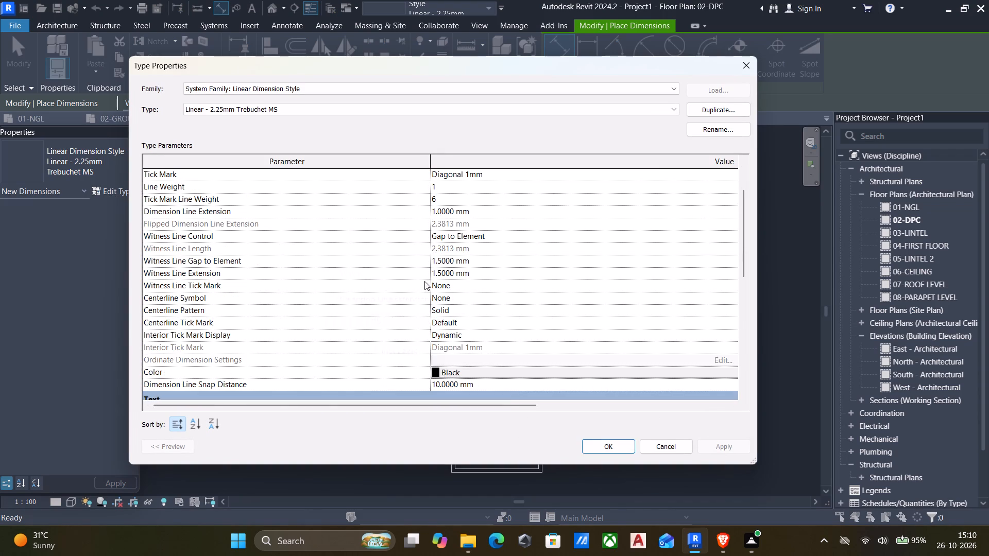
pyautogui.scroll(4, 422, 277)
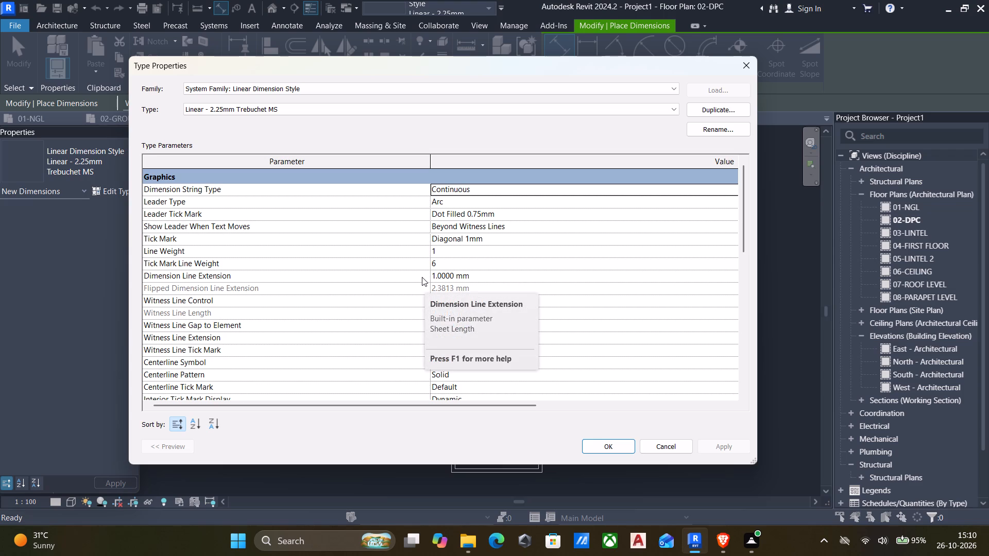
pyautogui.click(730, 185)
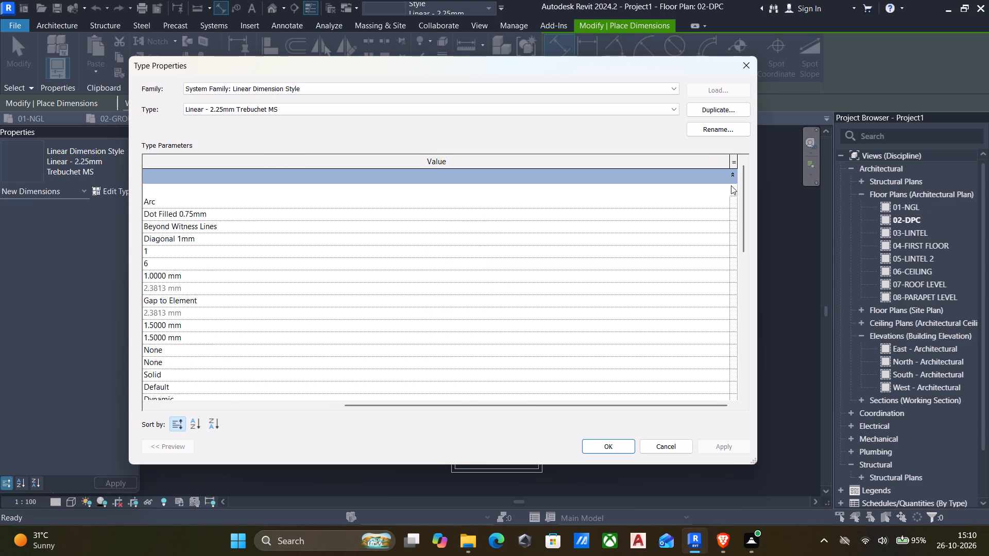
pyautogui.click(727, 187)
pyautogui.click(727, 187)
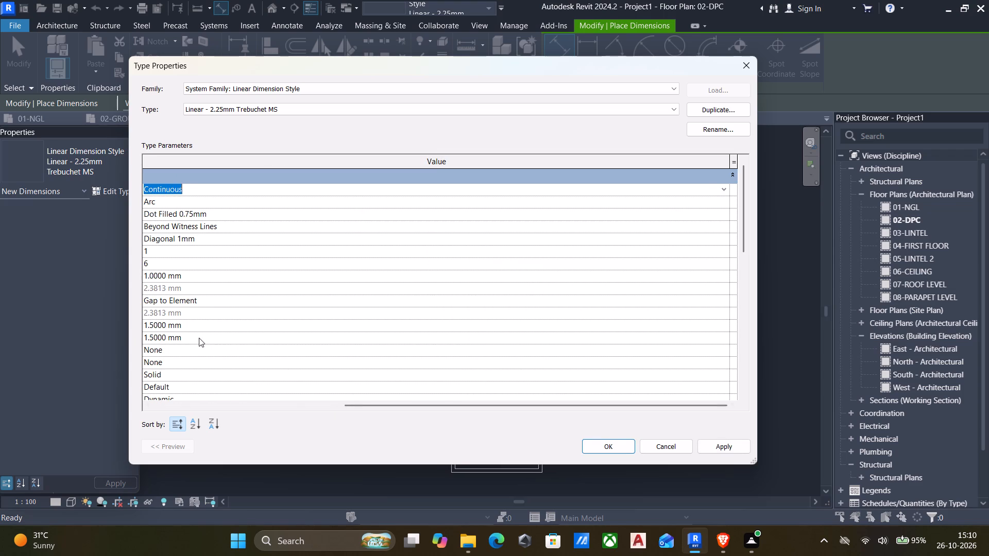
pyautogui.moveTo(352, 408); pyautogui.dragTo(277, 397)
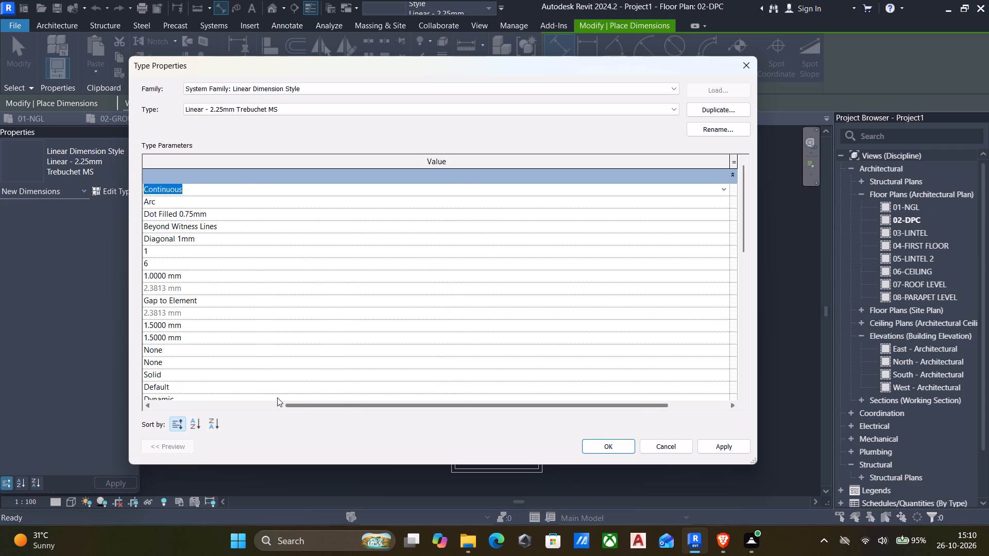
pyautogui.moveTo(277, 397); pyautogui.dragTo(162, 393)
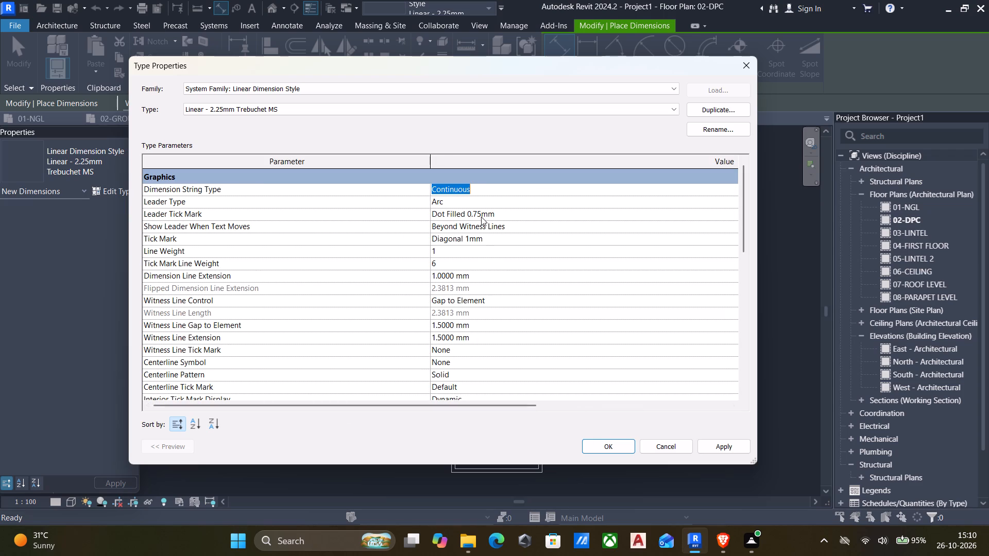
pyautogui.click(493, 300)
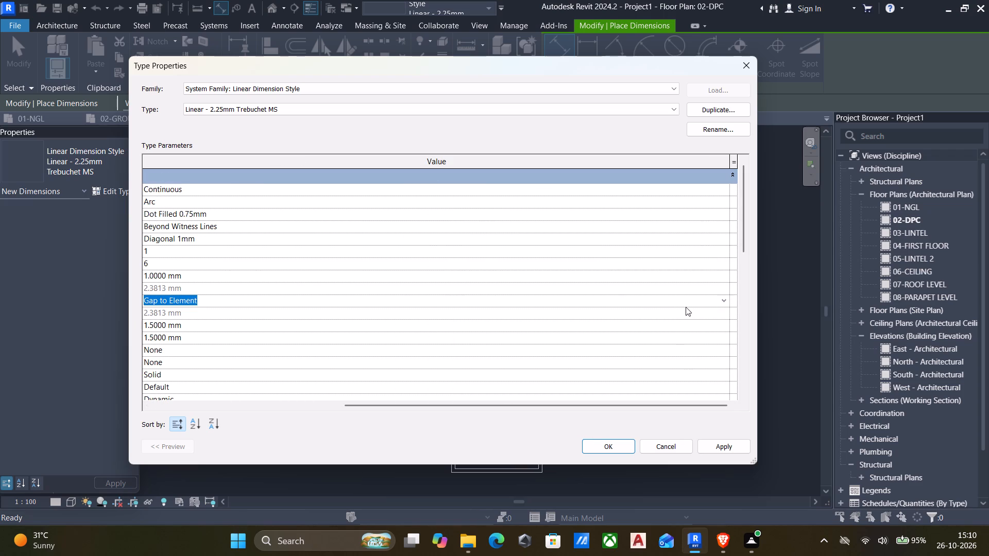
pyautogui.click(725, 302)
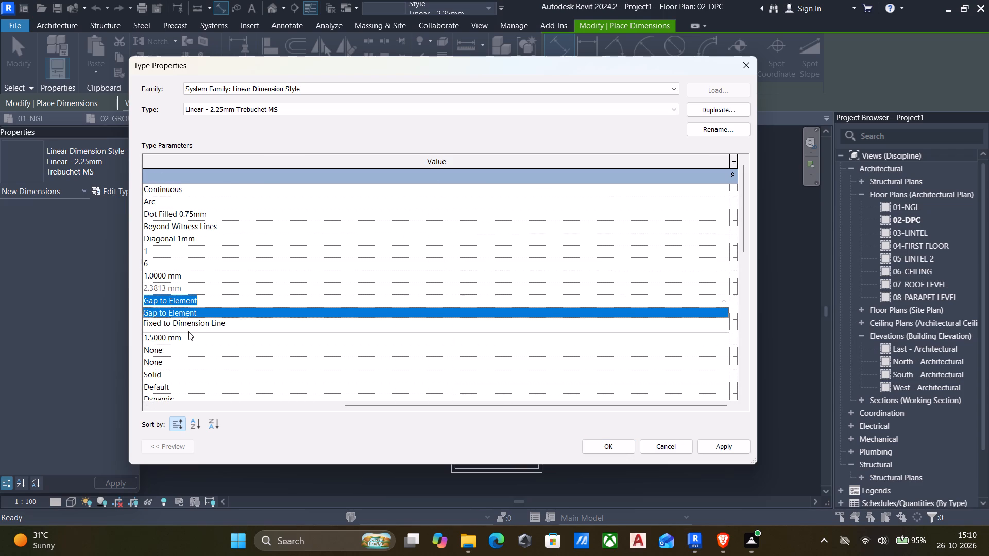
pyautogui.click(196, 325)
pyautogui.moveTo(364, 405); pyautogui.dragTo(168, 400)
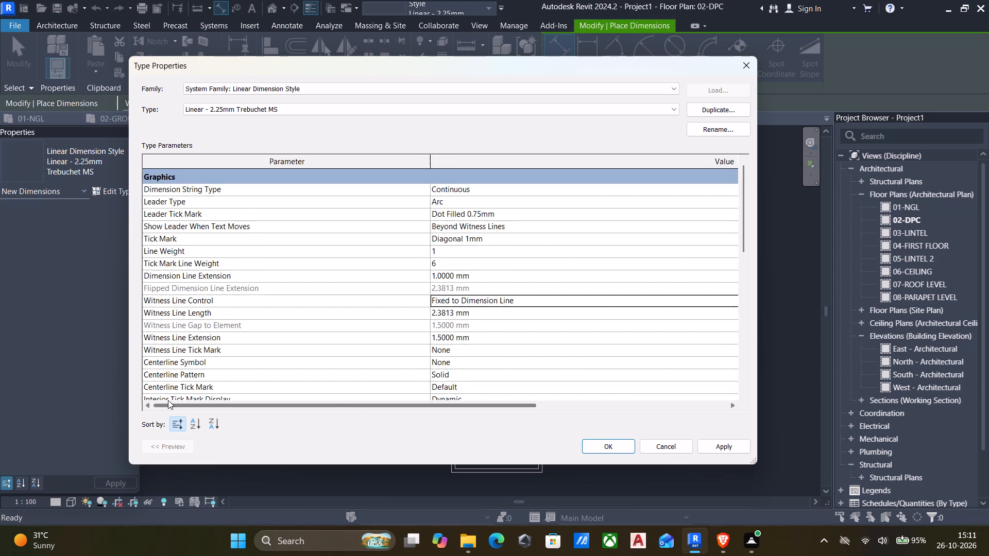
pyautogui.moveTo(168, 400); pyautogui.dragTo(26, 411)
pyautogui.click(725, 447)
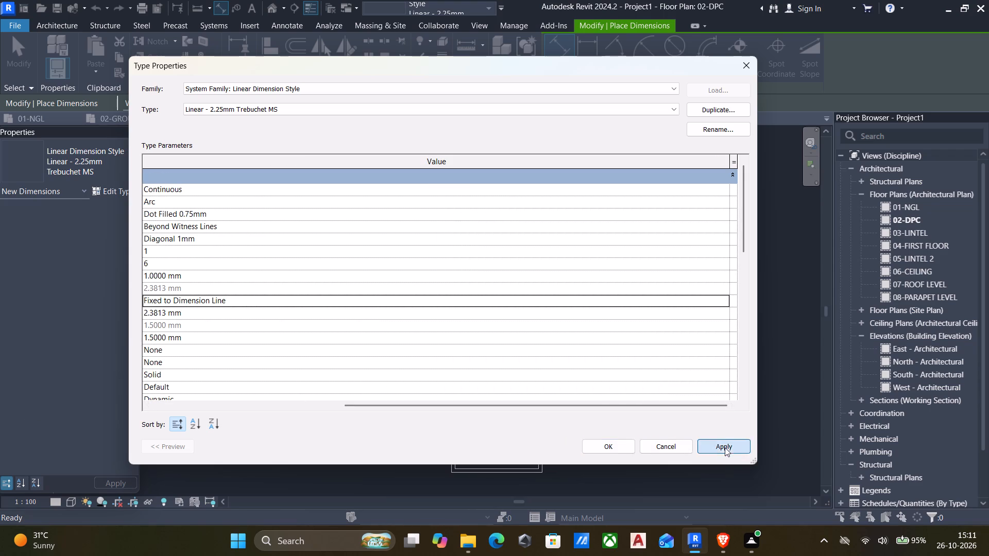
pyautogui.click(597, 444)
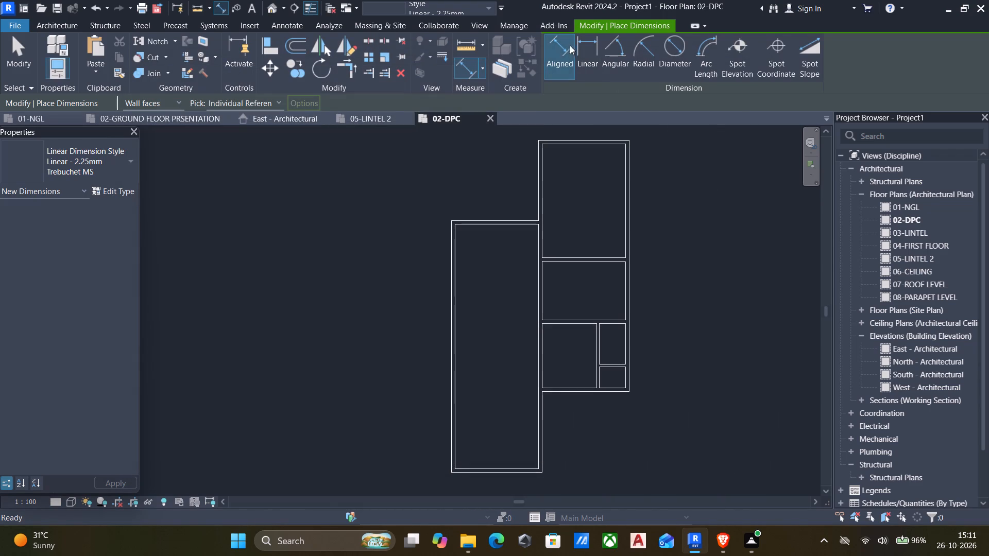
# Dimension the west block's internal north-south length and the outer offset between the east wing's and west block's south walls.
pyautogui.click(481, 223)
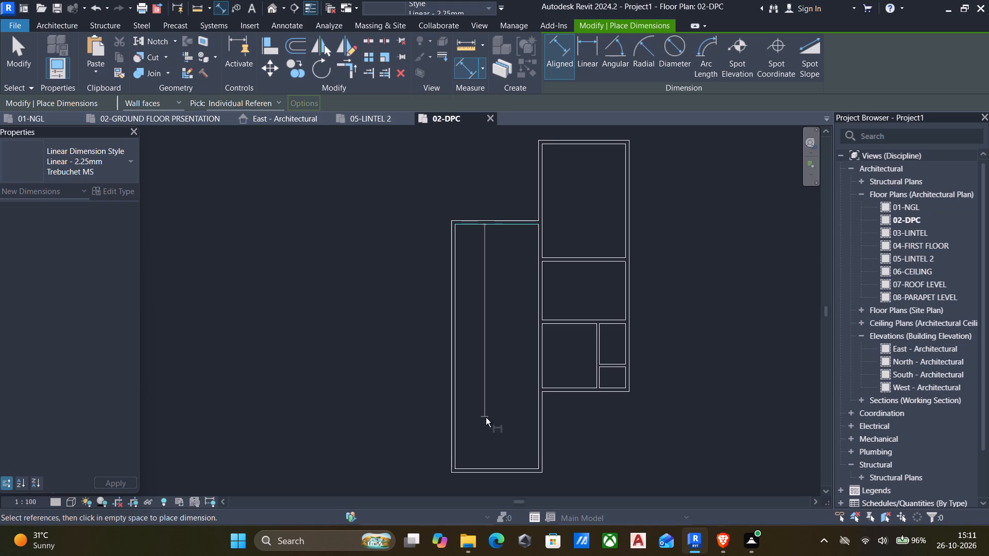
pyautogui.click(484, 466)
pyautogui.click(470, 449)
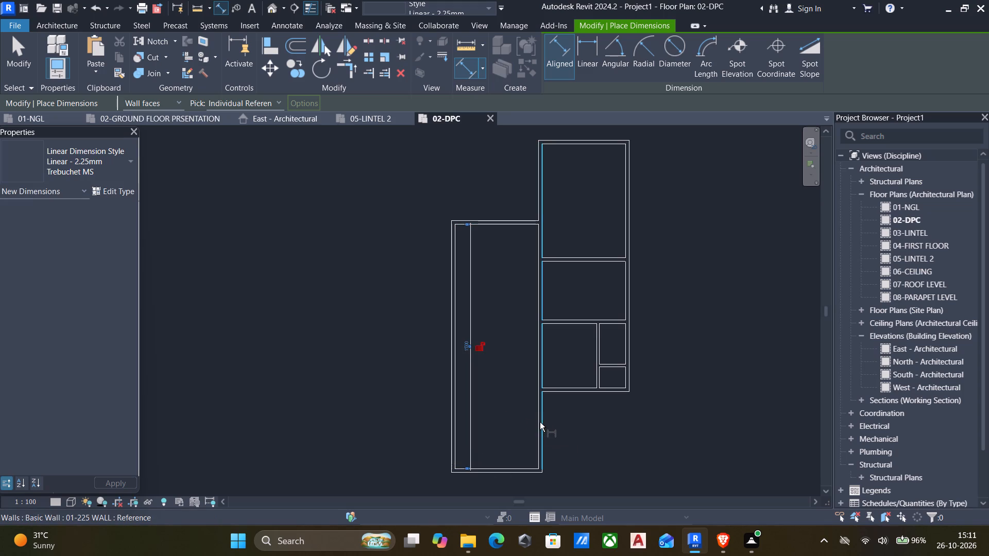
pyautogui.click(559, 391)
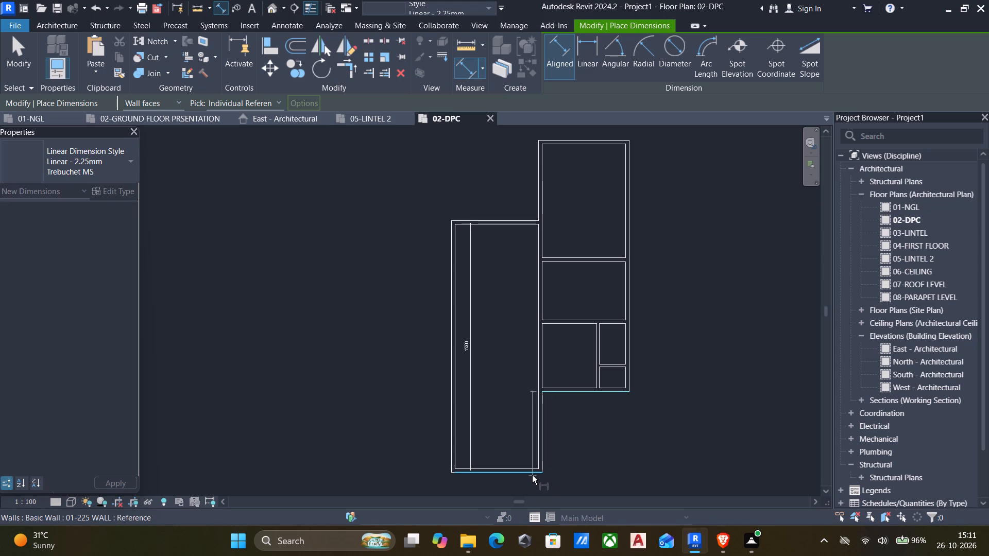
pyautogui.click(531, 473)
pyautogui.click(570, 468)
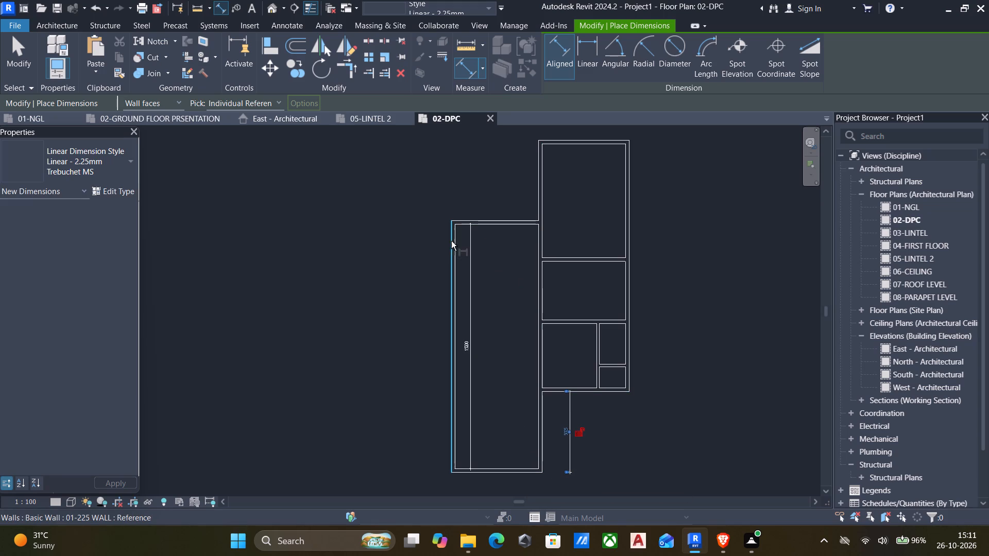
# Dimension the west block's internal east-west width near its north end, between the inner faces of its side walls.
pyautogui.click(454, 255)
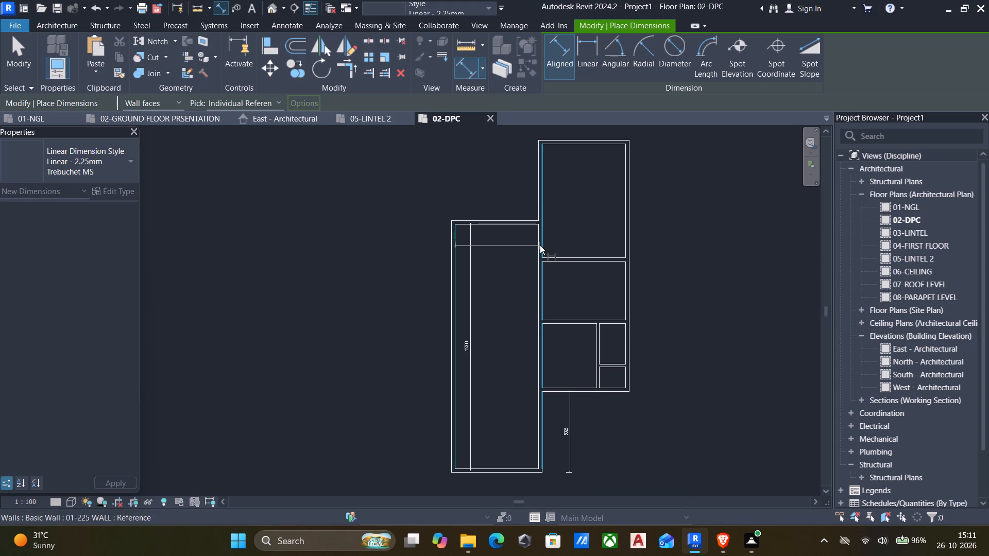
pyautogui.click(540, 246)
pyautogui.press('Escape')
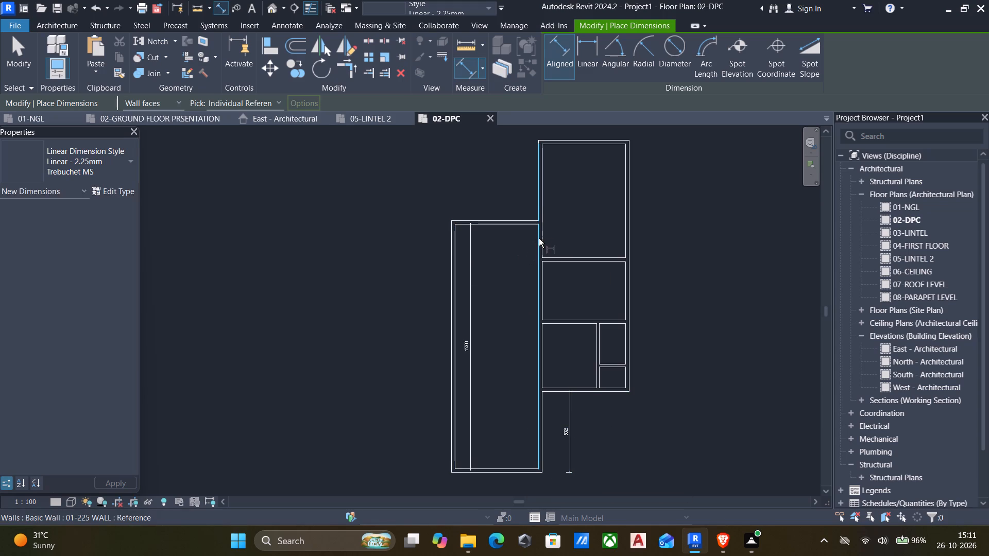
pyautogui.click(538, 241)
pyautogui.click(456, 248)
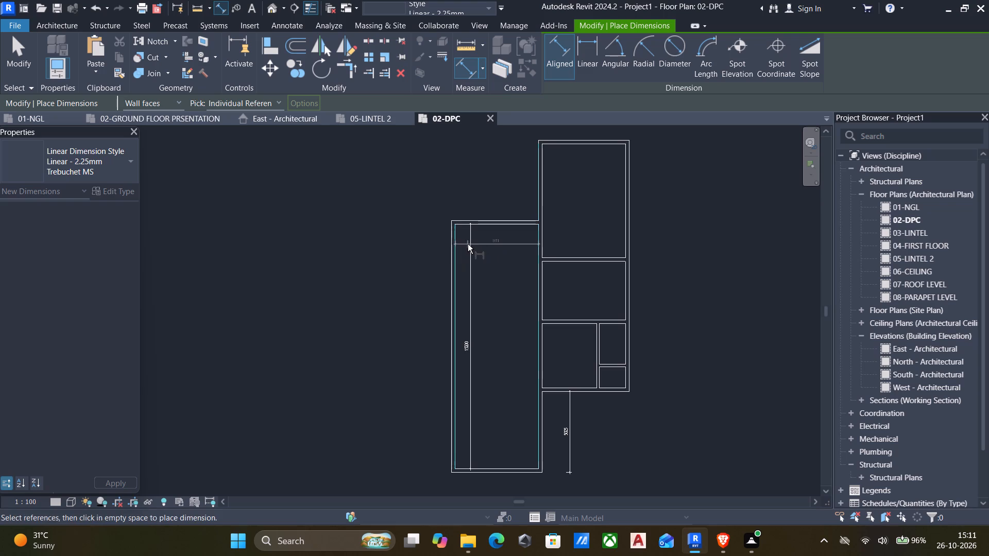
pyautogui.click(468, 244)
pyautogui.press('Escape')
# Dimension the internal east-west widths of the east wing's southwest room and the small southeast corner room.
pyautogui.moveTo(550, 294); pyautogui.dragTo(524, 287, button='middle')
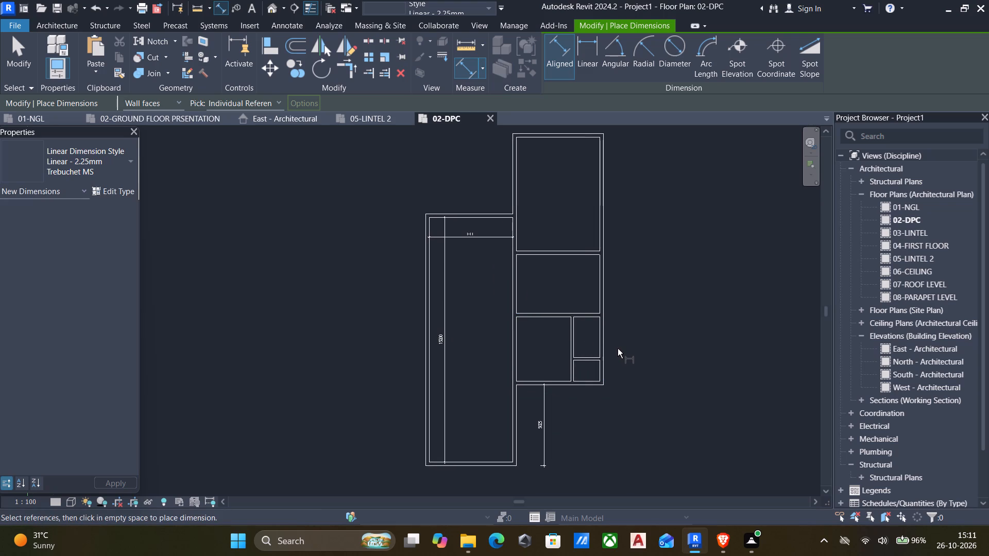
pyautogui.scroll(5, 594, 383)
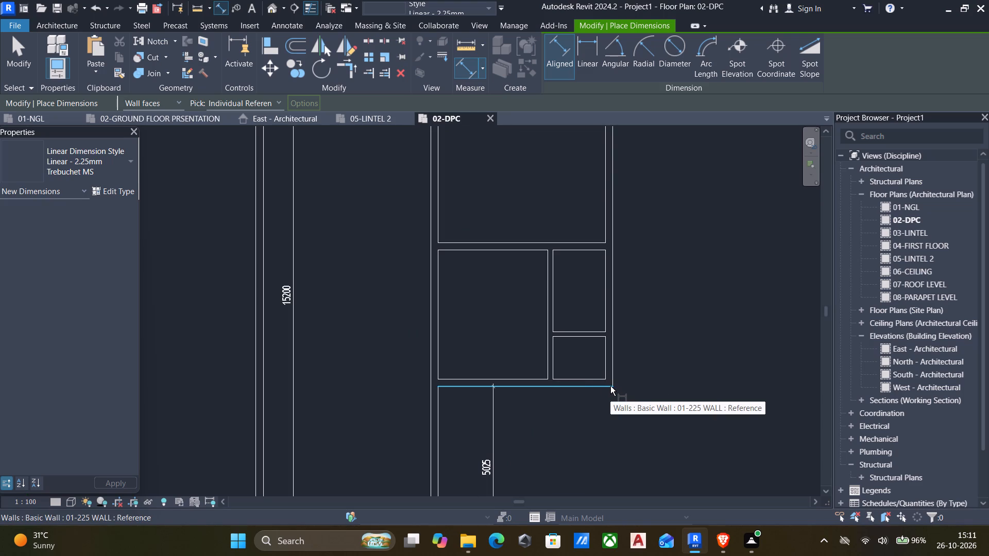
pyautogui.click(440, 328)
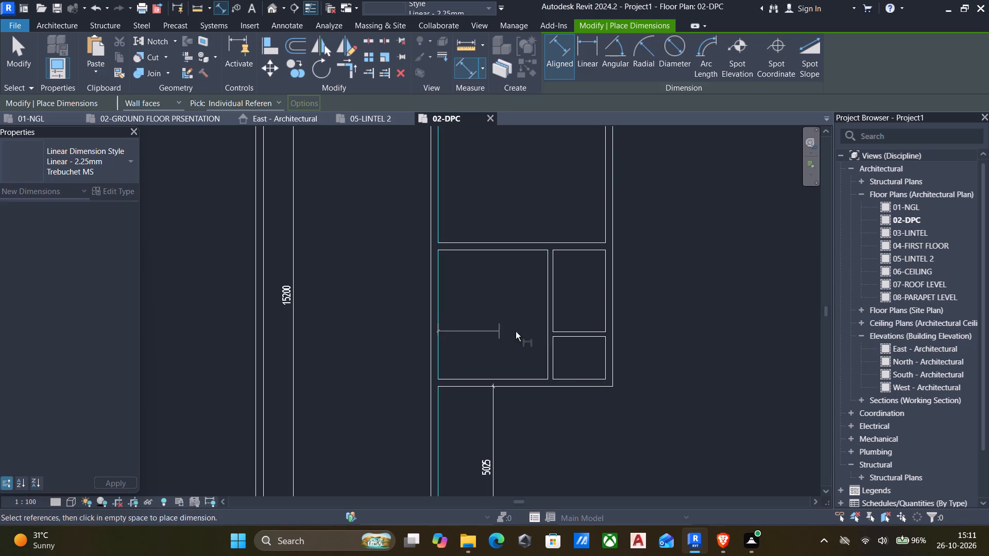
pyautogui.click(547, 337)
pyautogui.click(515, 333)
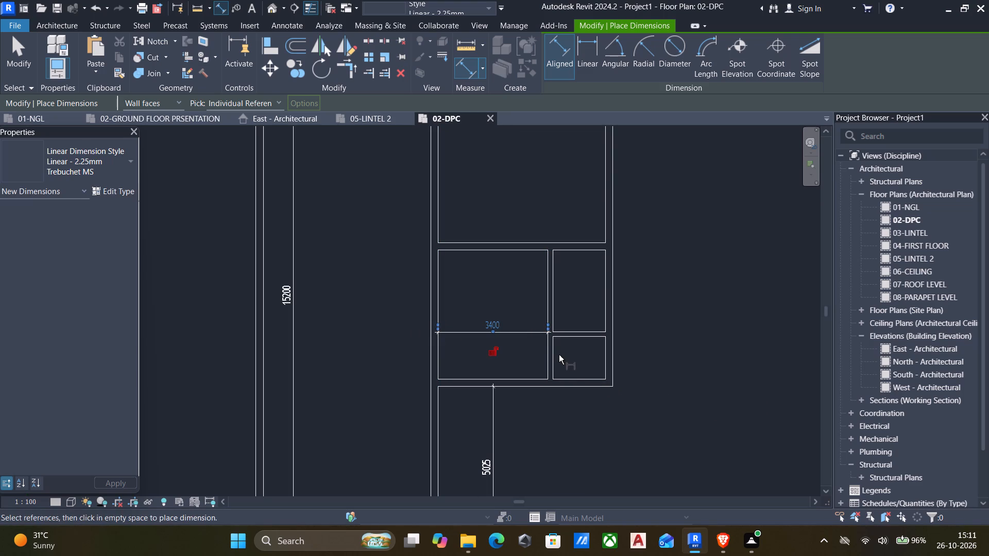
pyautogui.click(556, 358)
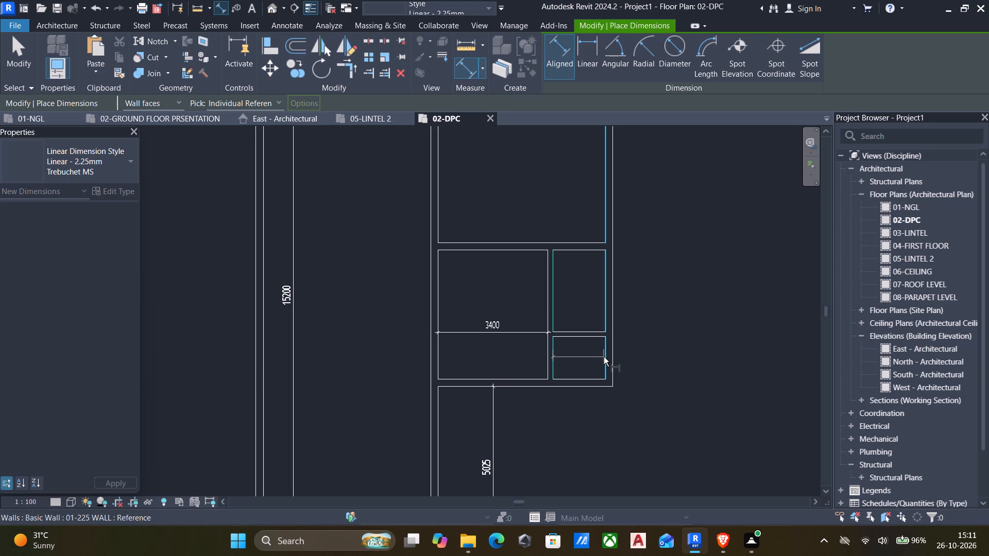
pyautogui.click(604, 357)
pyautogui.click(579, 361)
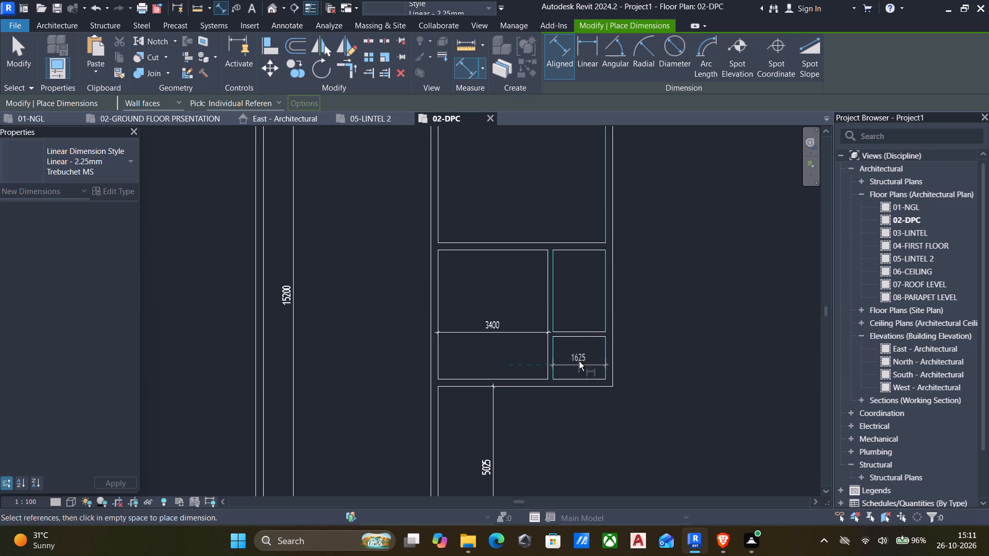
# Dimension the internal north-south lengths of the two small rooms, placing both dimensions outside the east wall.
pyautogui.click(578, 248)
pyautogui.click(582, 331)
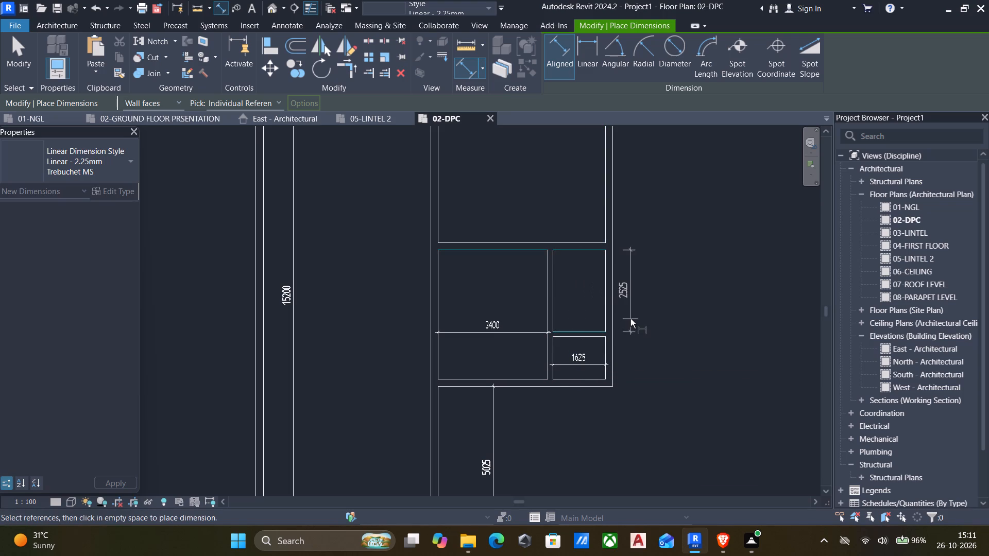
pyautogui.click(632, 319)
pyautogui.click(593, 336)
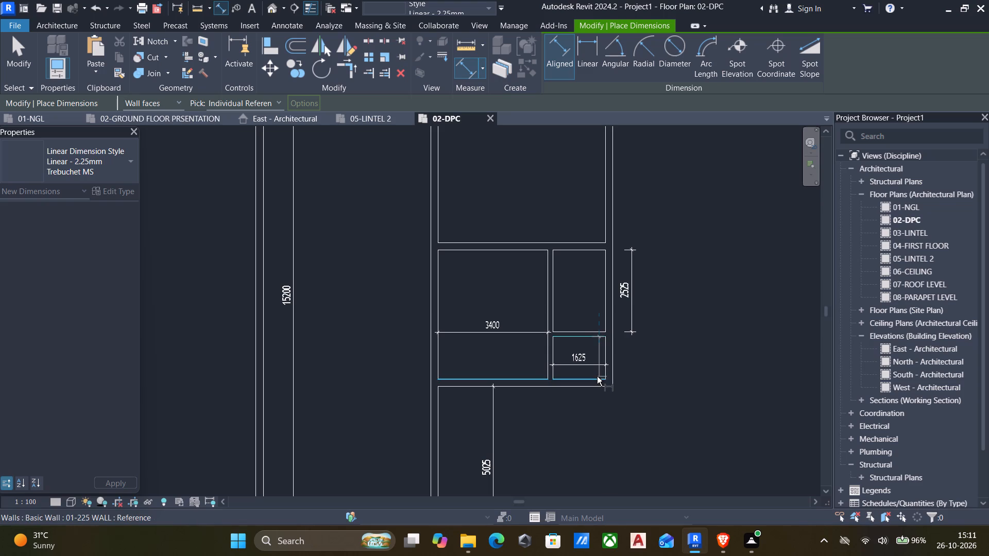
pyautogui.click(597, 377)
pyautogui.click(634, 376)
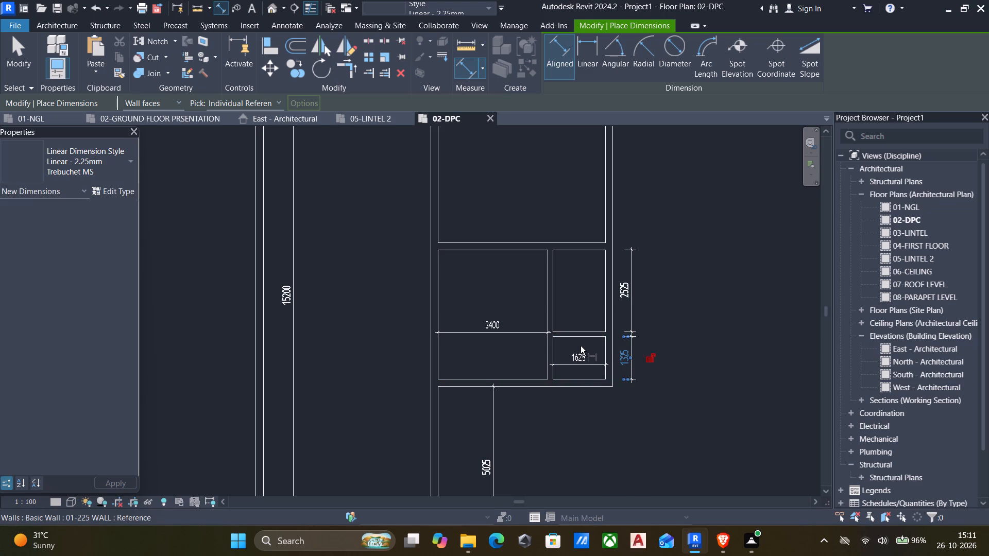
# Dimension the internal north-south length and east-west width of the east wing's middle room.
pyautogui.moveTo(578, 348); pyautogui.dragTo(570, 418, button='middle')
pyautogui.scroll(-3, 570, 419)
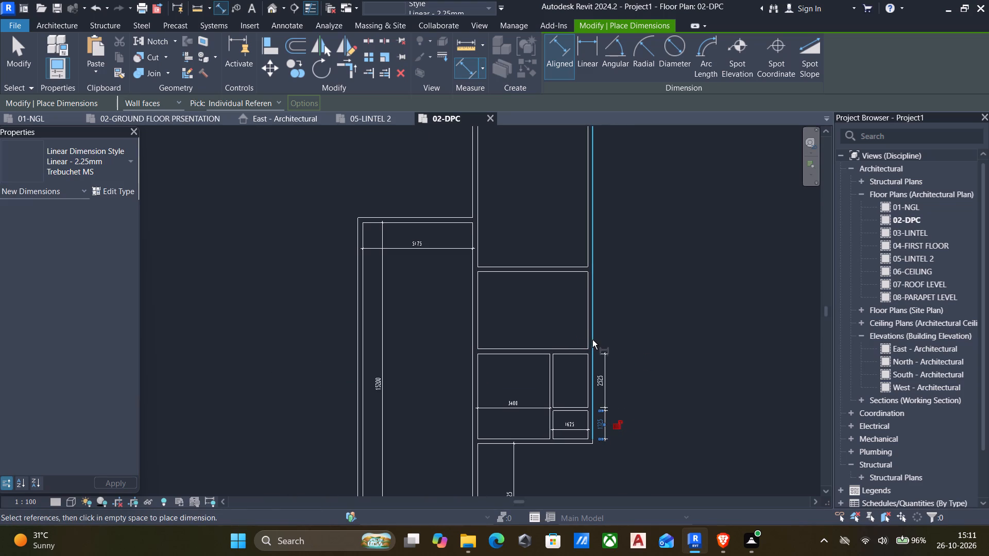
pyautogui.click(536, 346)
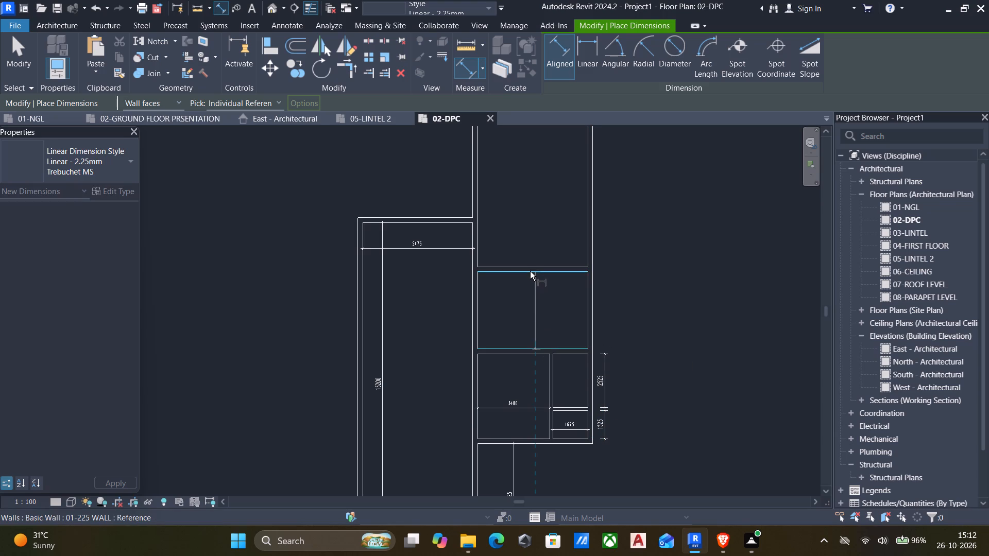
pyautogui.click(530, 271)
pyautogui.click(519, 292)
pyautogui.click(480, 298)
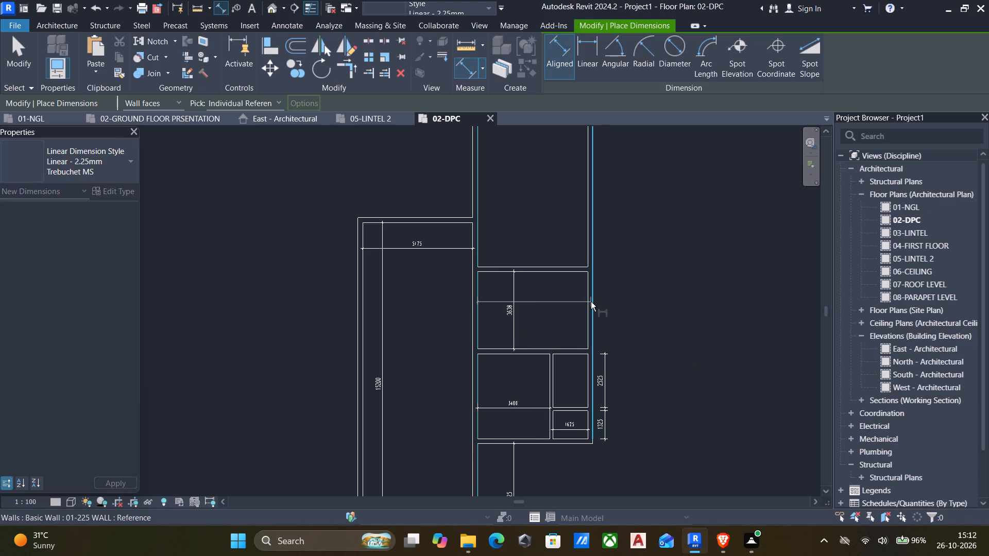
pyautogui.click(587, 302)
pyautogui.click(561, 306)
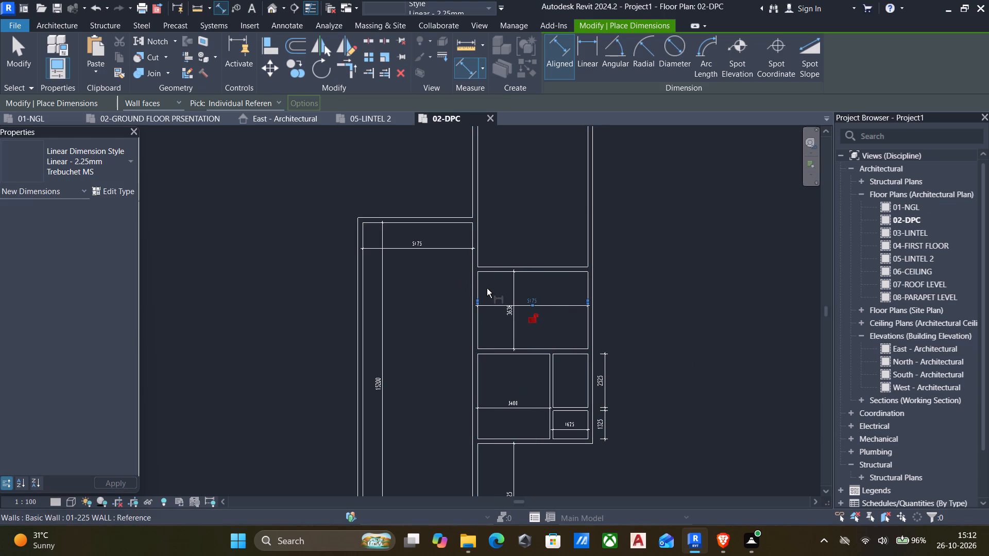
# Dimension the internal east-west width and north-south length of the east wing's northernmost room.
pyautogui.click(480, 200)
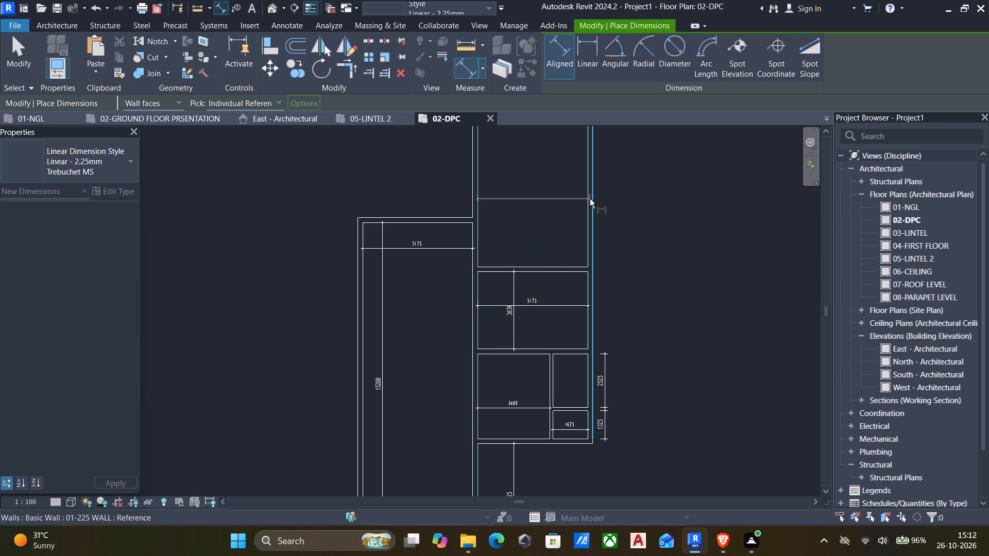
pyautogui.click(586, 200)
pyautogui.moveTo(556, 200); pyautogui.dragTo(561, 352, button='middle')
pyautogui.click(550, 290)
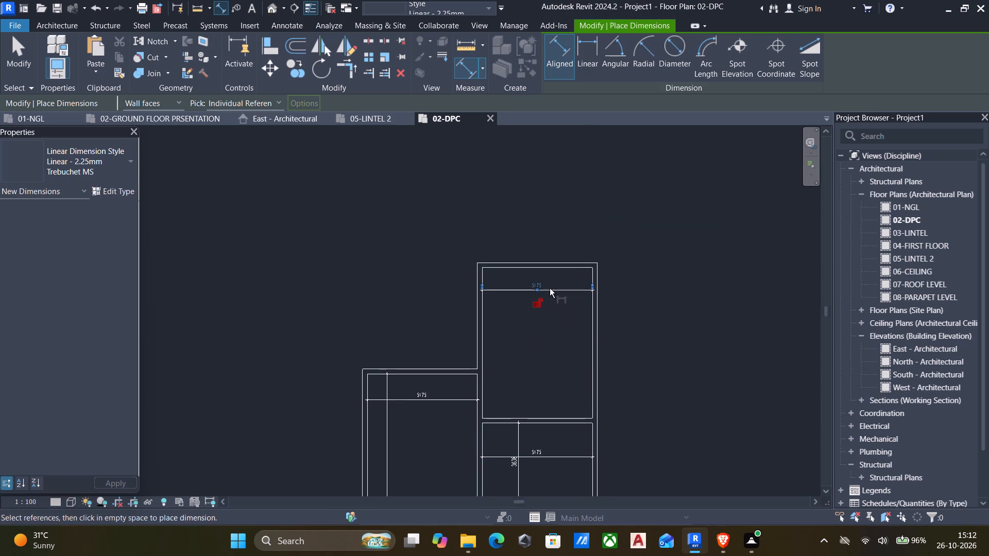
pyautogui.click(568, 271)
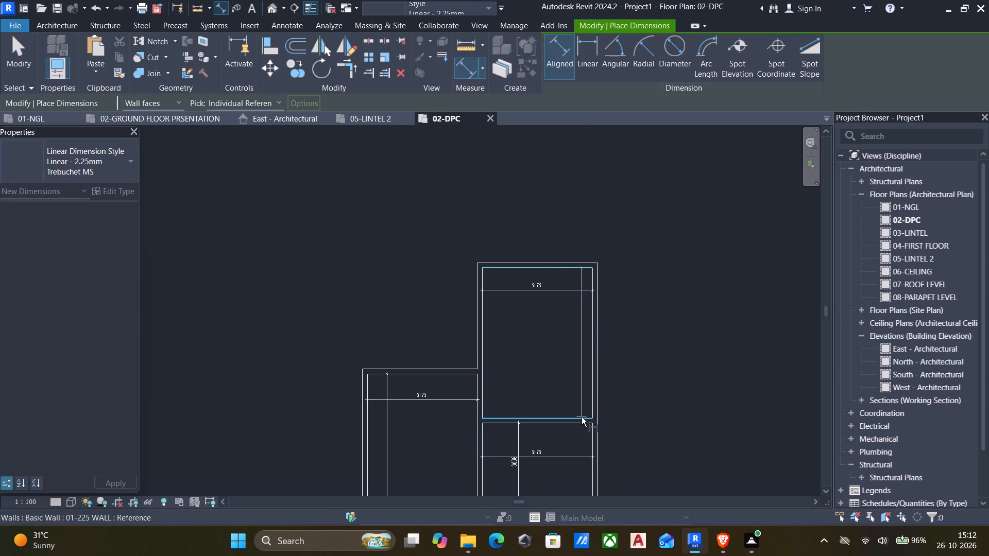
pyautogui.click(582, 417)
pyautogui.click(568, 368)
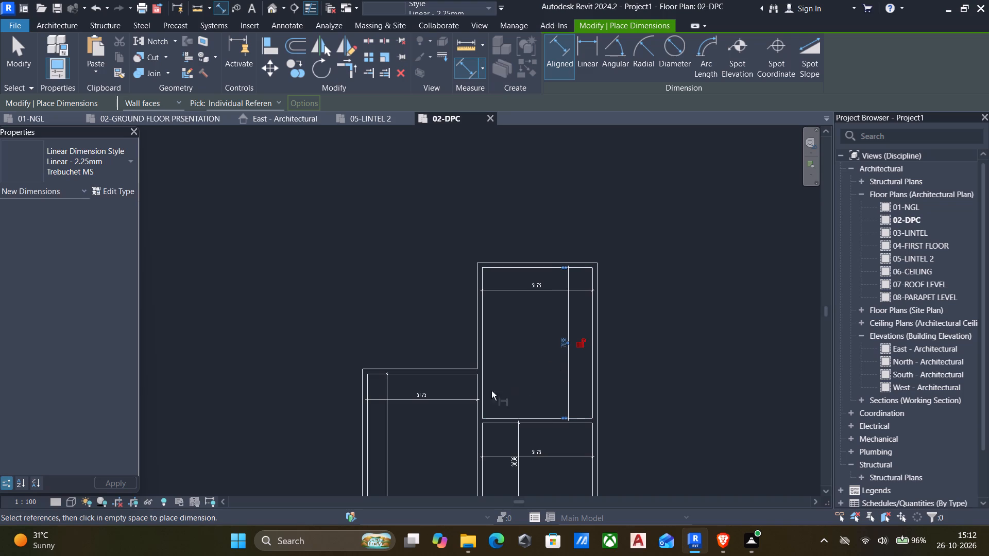
# Dimension the outer offset between the two blocks' north walls, and from the west block's inner north face to the middle room's inner north face.
pyautogui.moveTo(439, 402); pyautogui.dragTo(456, 282, button='middle')
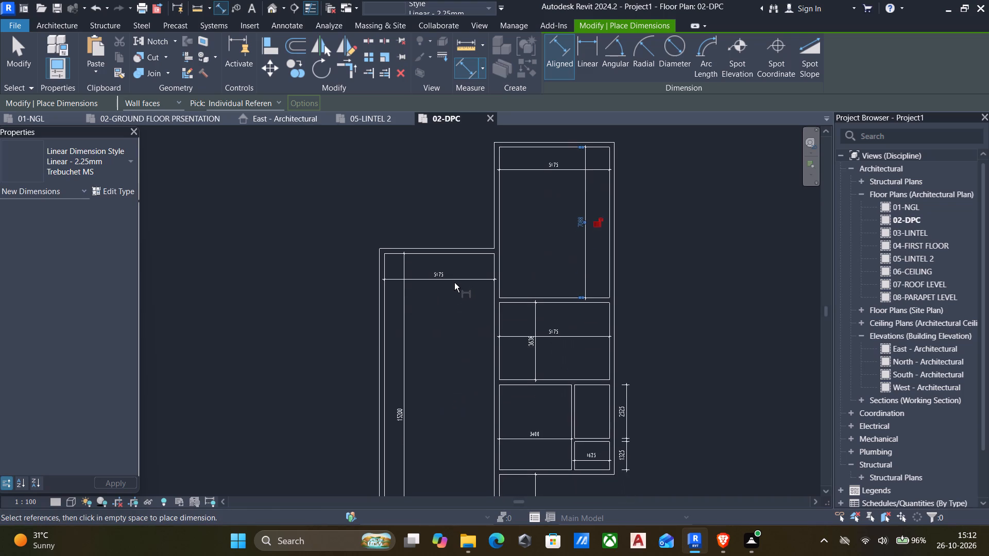
pyautogui.moveTo(464, 306); pyautogui.dragTo(442, 280, button='middle')
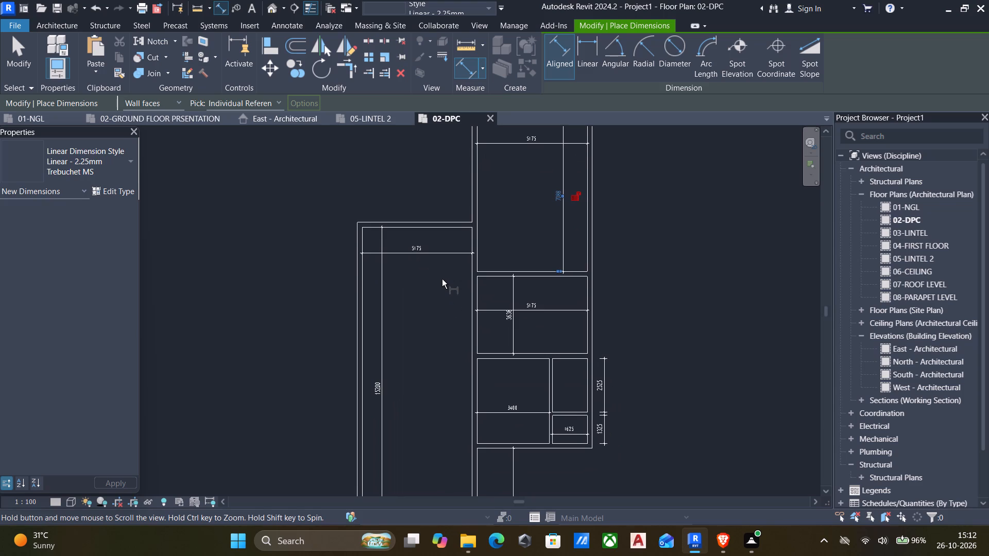
pyautogui.scroll(1, 426, 241)
pyautogui.moveTo(427, 245); pyautogui.dragTo(433, 373, button='middle')
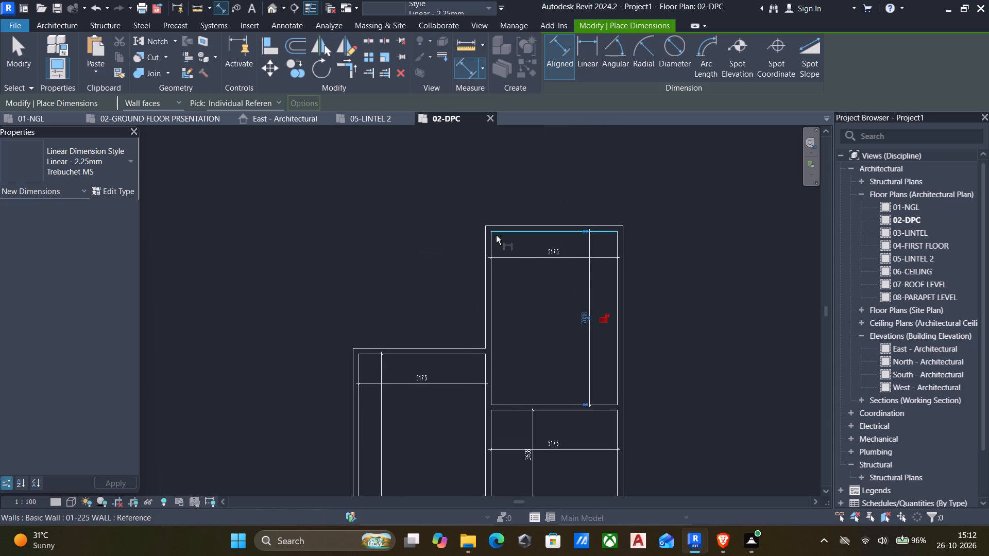
pyautogui.click(500, 227)
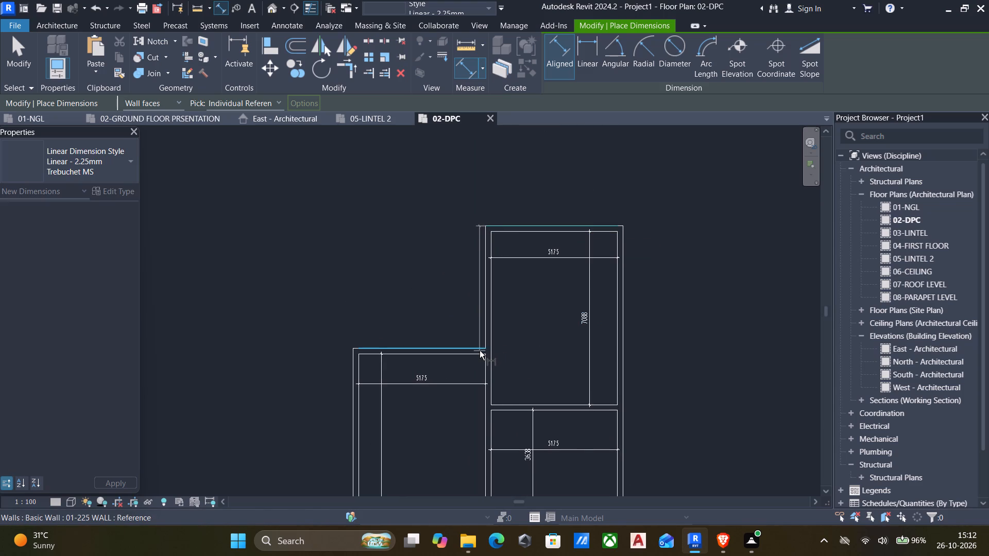
pyautogui.click(480, 348)
pyautogui.click(468, 334)
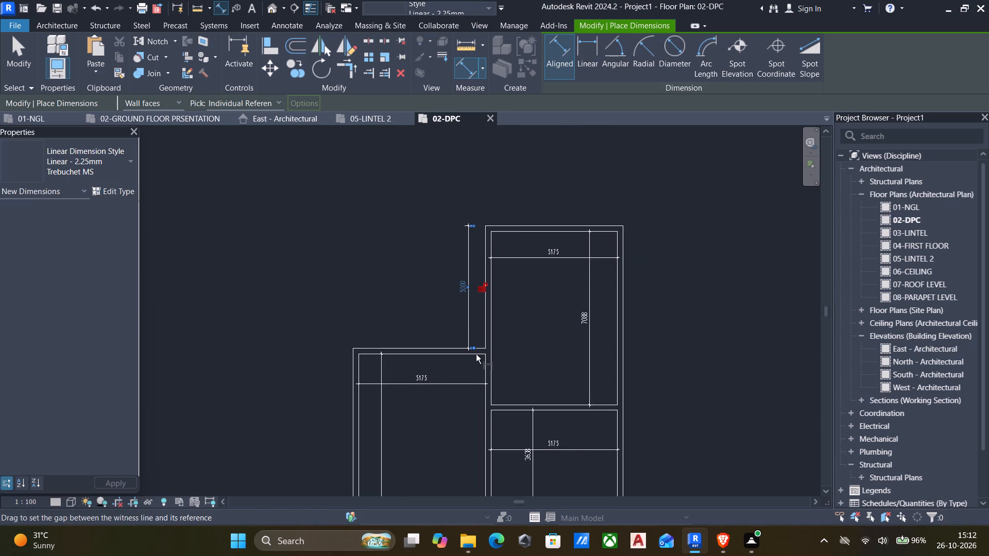
pyautogui.click(455, 355)
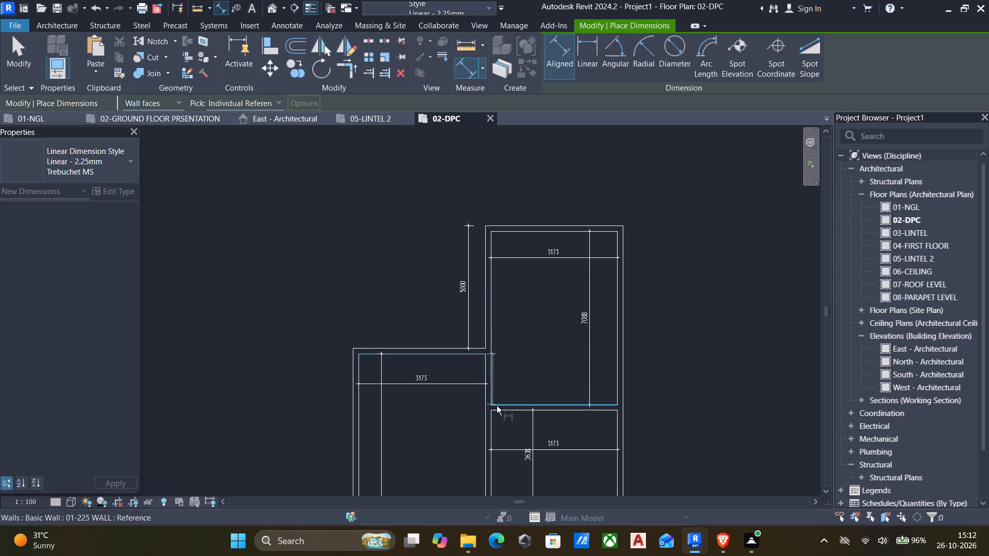
pyautogui.click(500, 410)
pyautogui.click(462, 413)
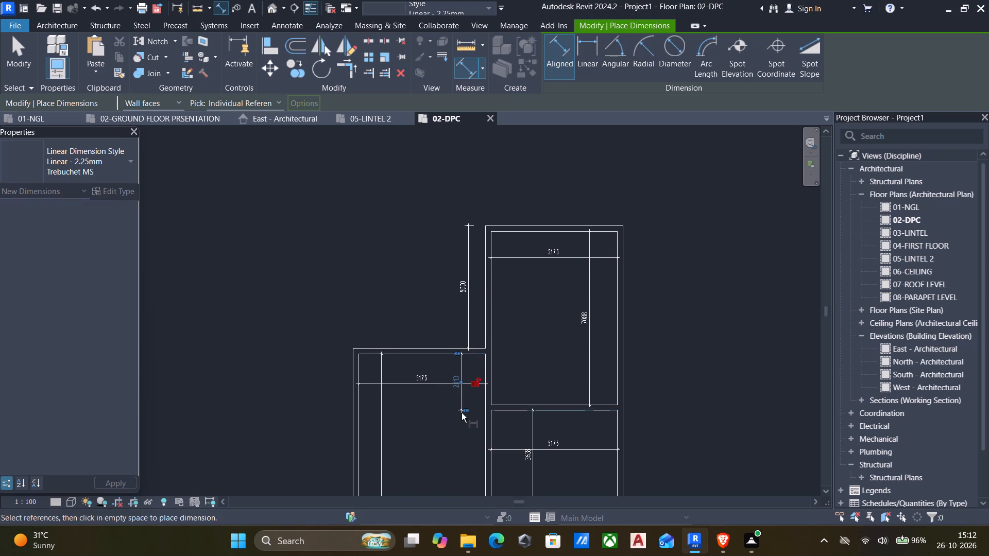
pyautogui.moveTo(445, 447); pyautogui.dragTo(435, 273, button='middle')
pyautogui.moveTo(436, 349); pyautogui.dragTo(449, 271, button='middle')
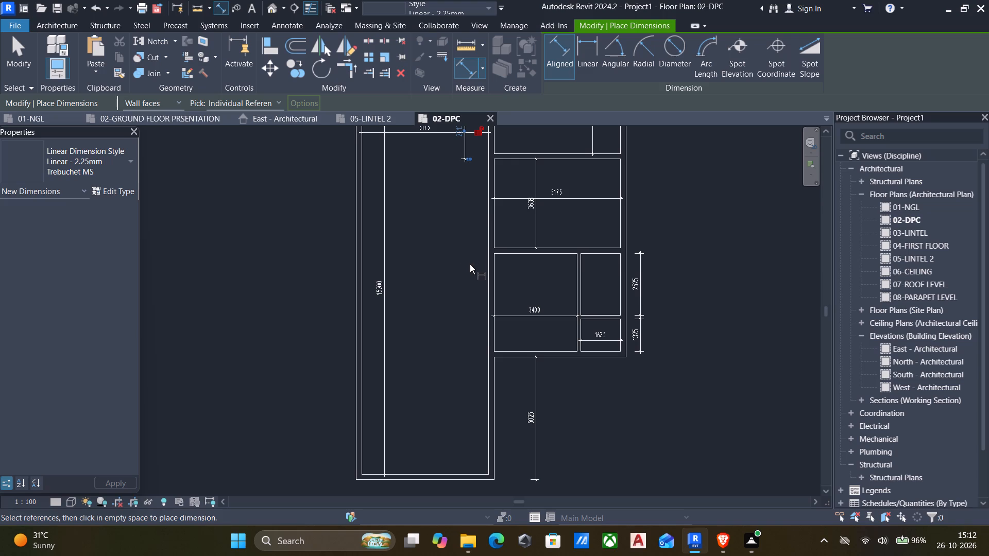
pyautogui.moveTo(443, 277); pyautogui.dragTo(456, 182, button='middle')
pyautogui.scroll(-3, 456, 181)
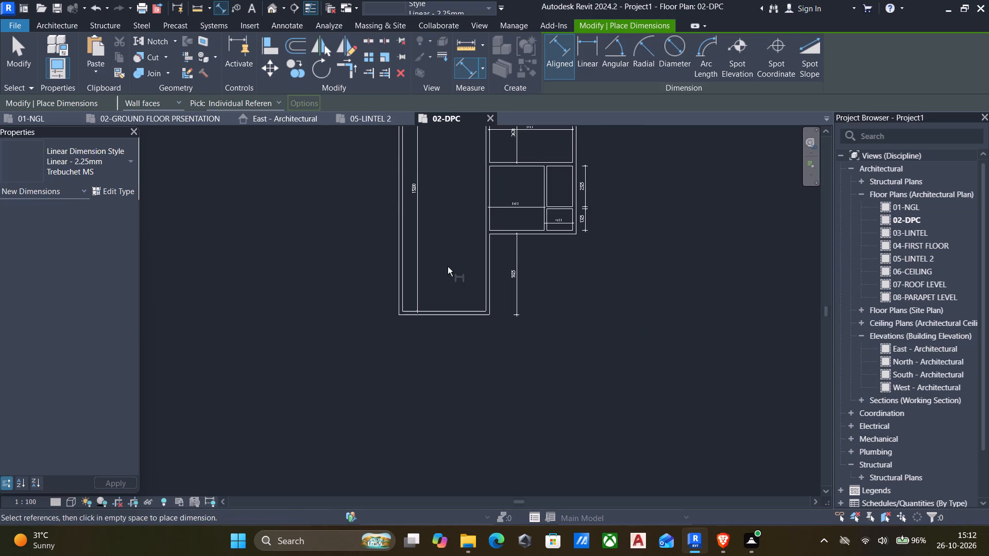
pyautogui.moveTo(447, 268); pyautogui.dragTo(440, 272, button='middle')
pyautogui.press('Escape')
pyautogui.press('Escape')
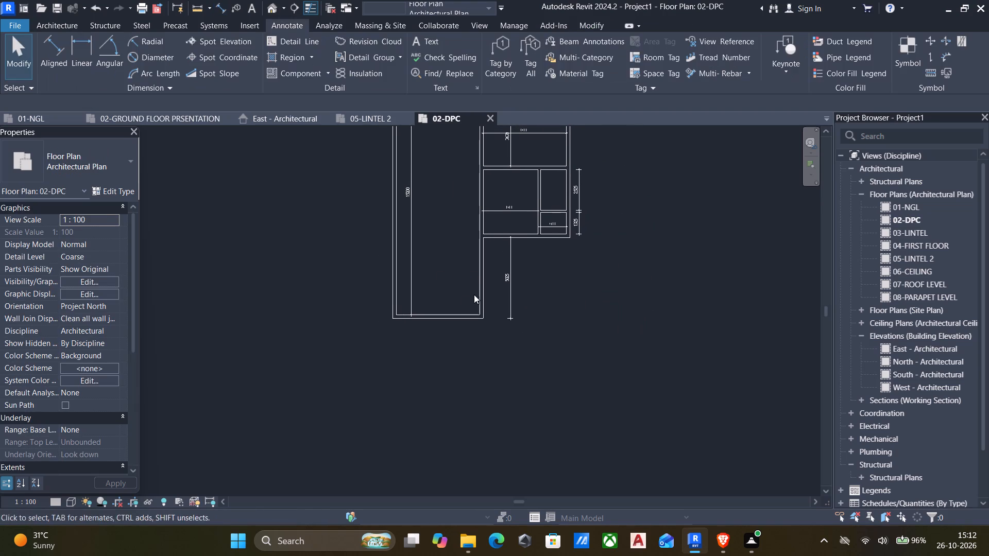
# Move the long shared wall between the west block and east wing by setting the west block's internal width to 4200 mm.
pyautogui.click(481, 290)
pyautogui.moveTo(440, 244); pyautogui.dragTo(415, 398, button='middle')
pyautogui.scroll(1, 399, 328)
pyautogui.moveTo(399, 328); pyautogui.dragTo(398, 433, button='middle')
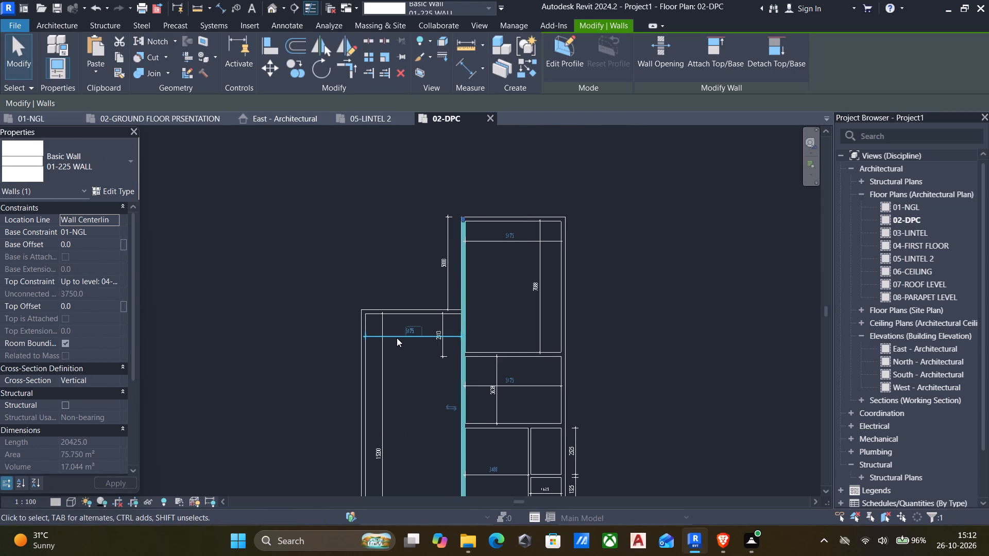
pyautogui.click(405, 326)
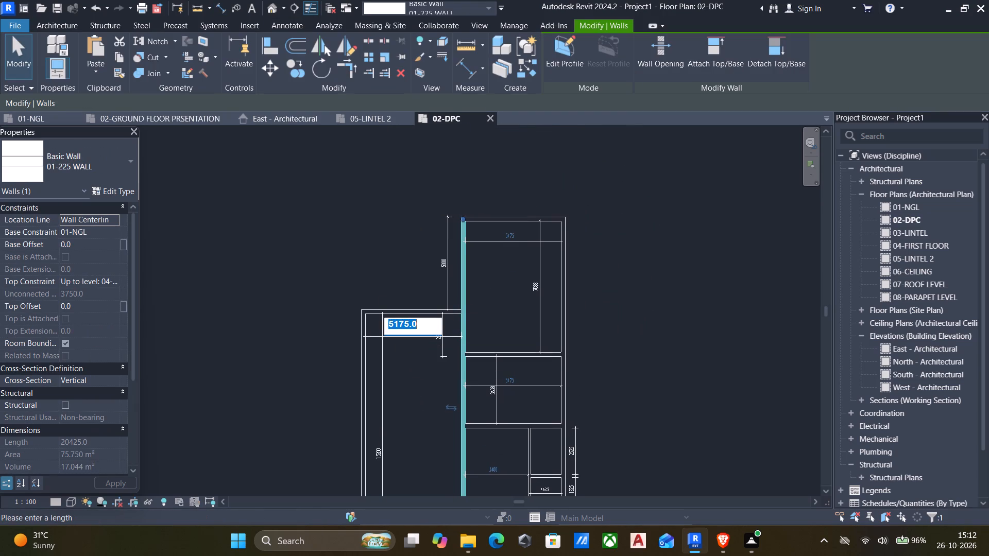
pyautogui.press('4')
pyautogui.write('200')
pyautogui.press('Return')
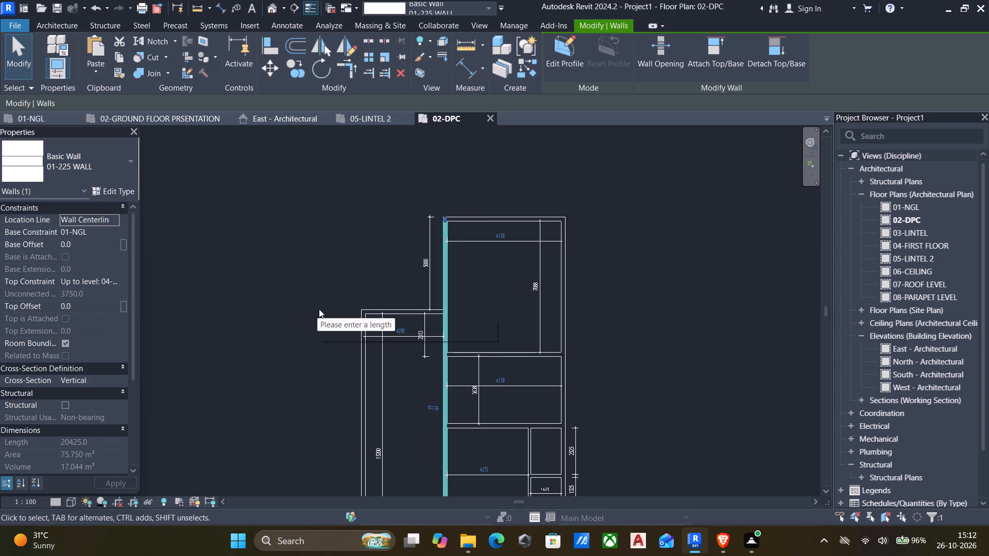
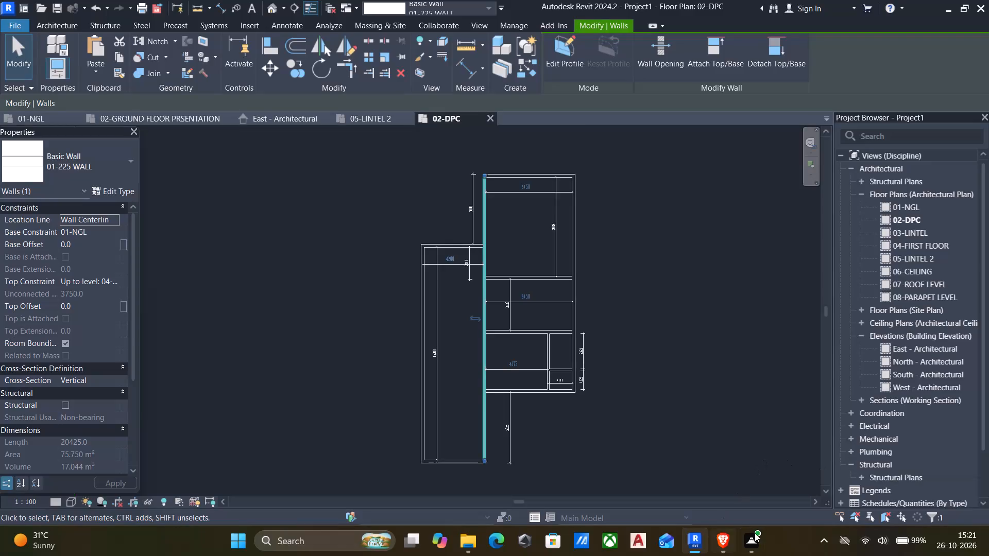
# Dimension from the west block's outer west face to the shared wall's west face, placing it just north of the block.
pyautogui.moveTo(638, 386); pyautogui.dragTo(632, 401, button='middle')
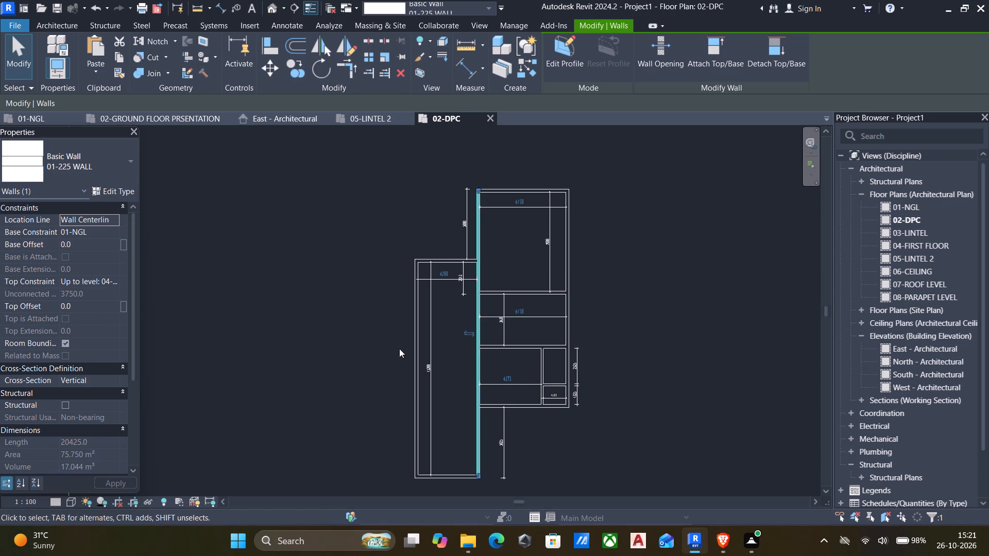
pyautogui.moveTo(399, 349); pyautogui.dragTo(392, 318, button='middle')
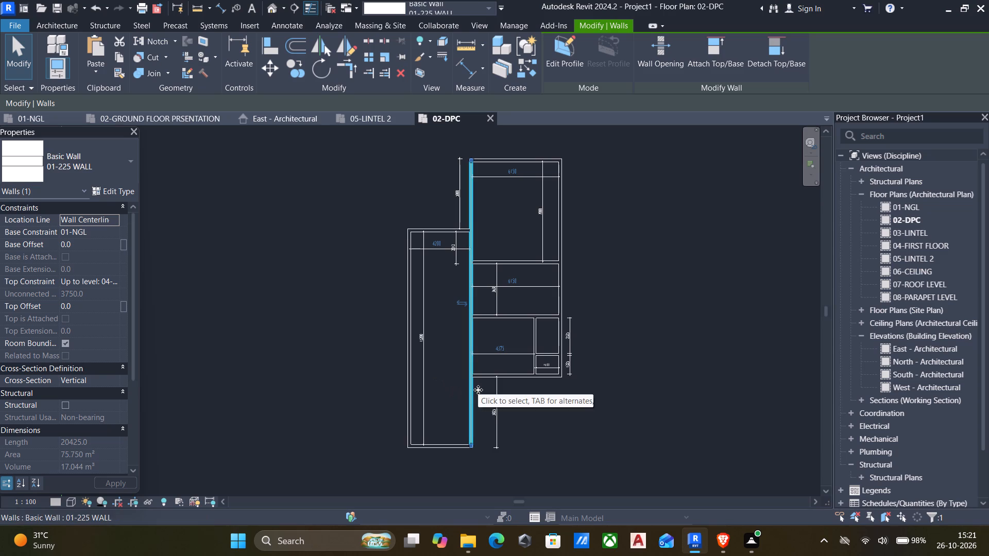
pyautogui.moveTo(438, 413); pyautogui.dragTo(437, 397, button='middle')
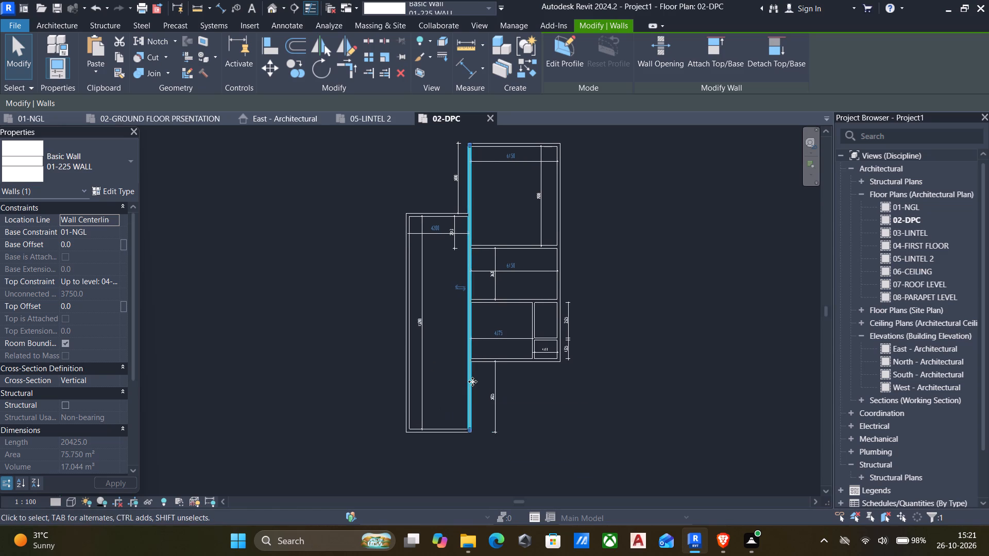
pyautogui.moveTo(424, 290); pyautogui.dragTo(418, 392, button='middle')
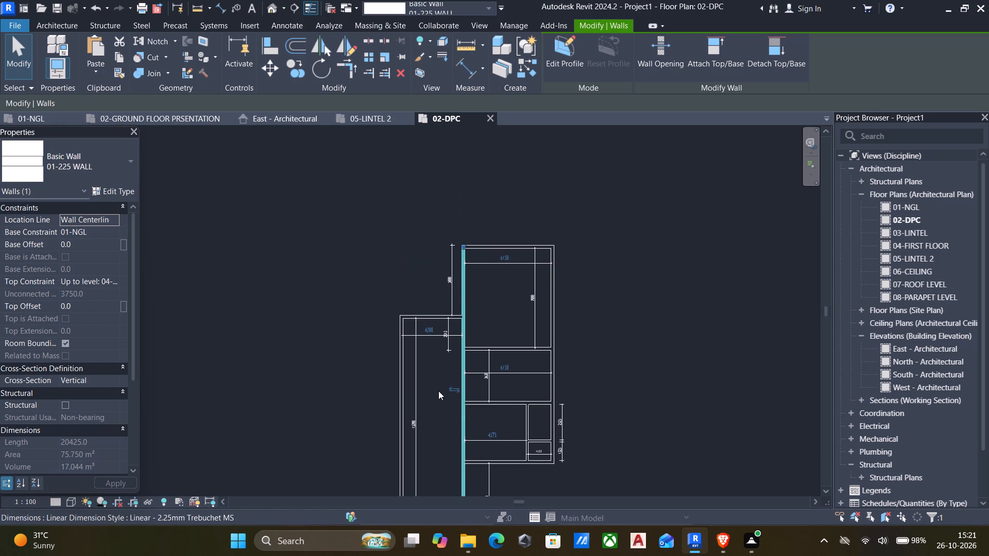
pyautogui.scroll(2, 423, 379)
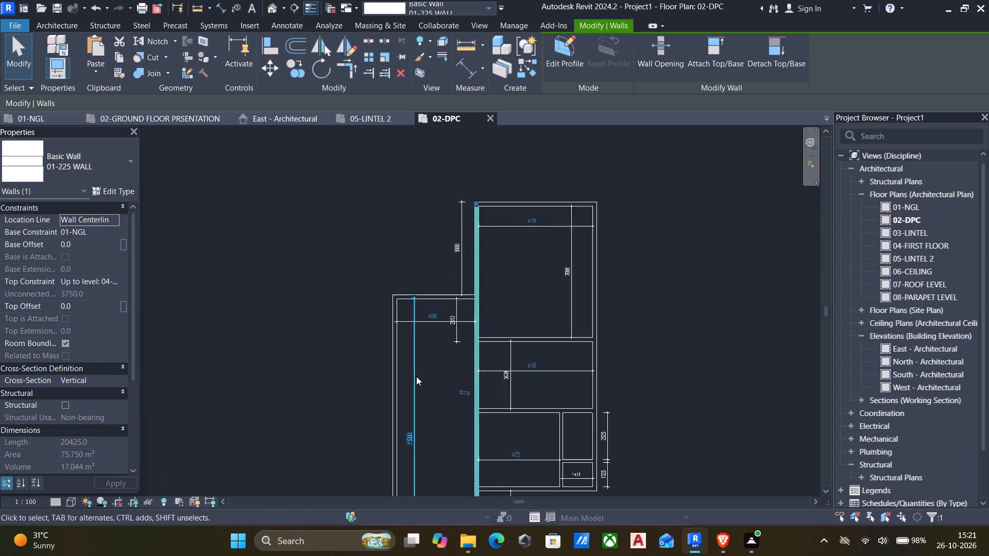
pyautogui.scroll(1, 416, 376)
pyautogui.click(414, 376)
pyautogui.press('c')
pyautogui.press('s')
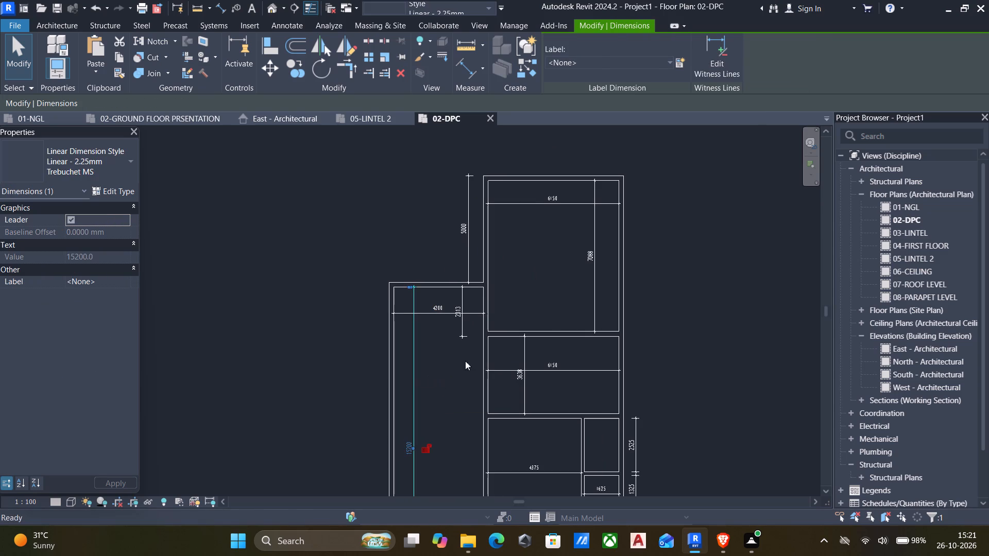
pyautogui.scroll(4, 486, 232)
pyautogui.click(480, 260)
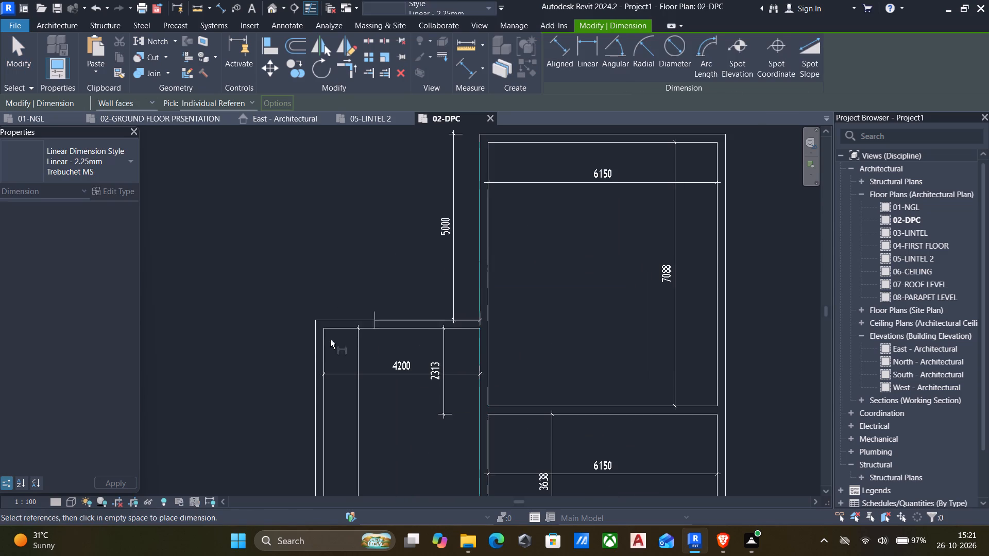
pyautogui.click(317, 350)
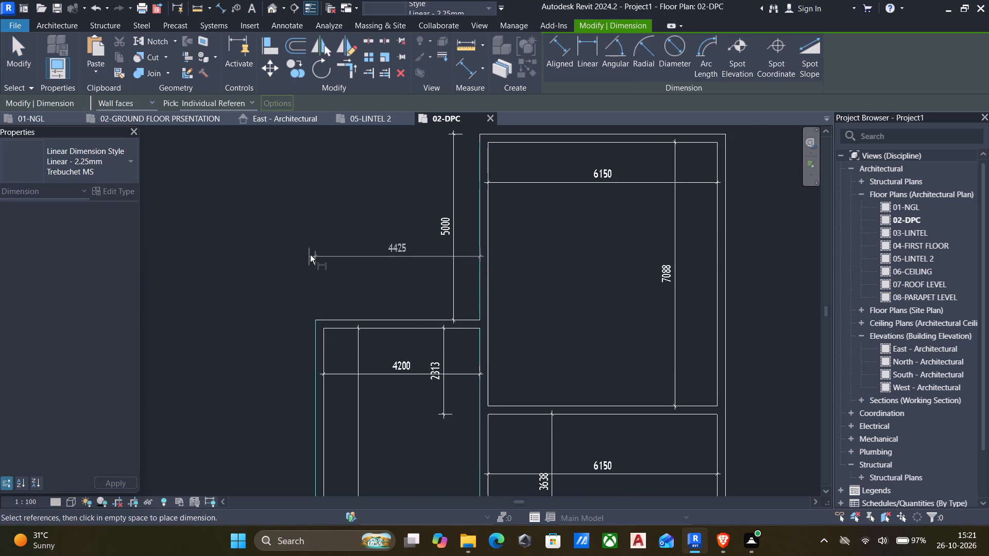
pyautogui.click(310, 251)
pyautogui.press('Escape')
pyautogui.scroll(-6, 365, 329)
pyautogui.moveTo(365, 335); pyautogui.dragTo(455, 211, button='middle')
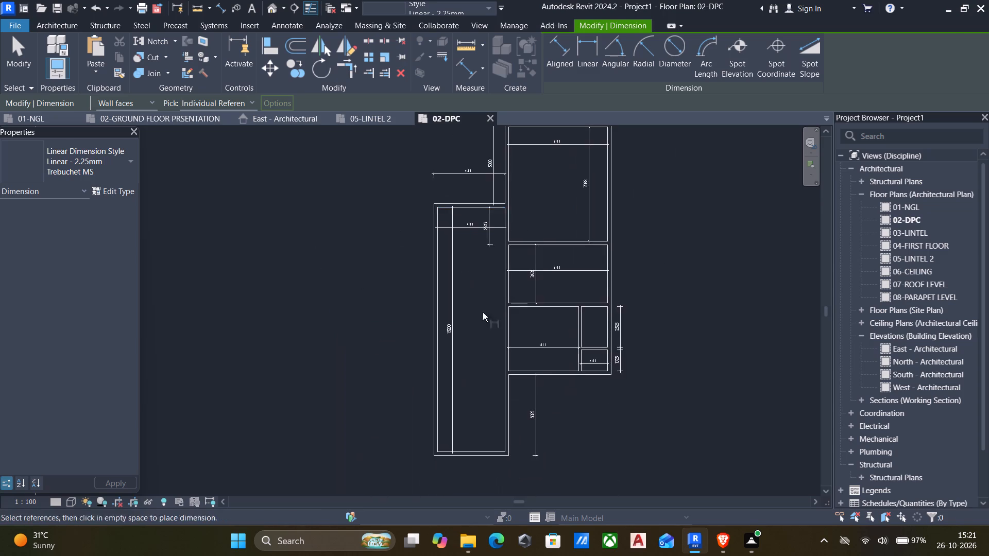
pyautogui.press('Escape')
# Select the shared wall and examine the width and offset dimensions around the west block's north end.
pyautogui.scroll(3, 485, 327)
pyautogui.click(521, 336)
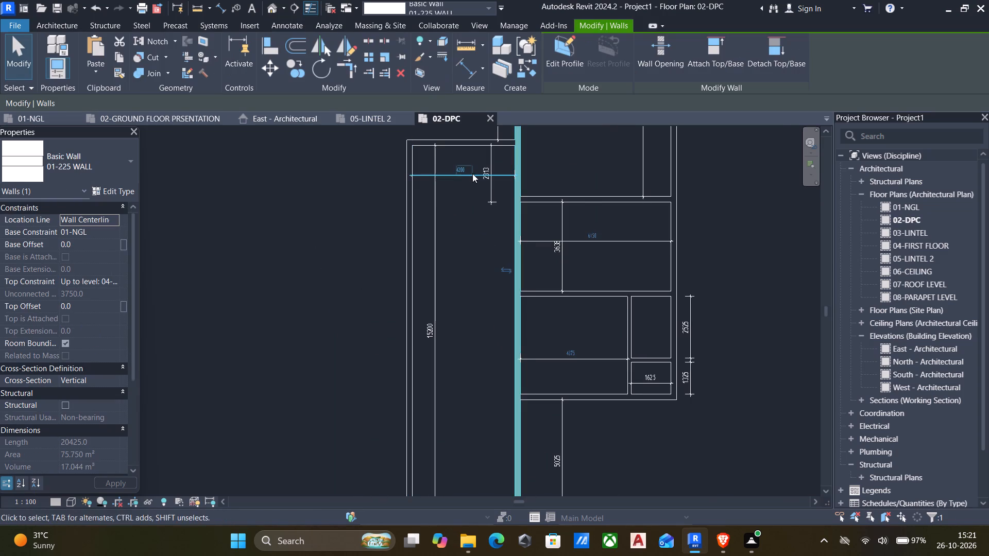
pyautogui.scroll(11, 473, 173)
pyautogui.scroll(-5, 427, 174)
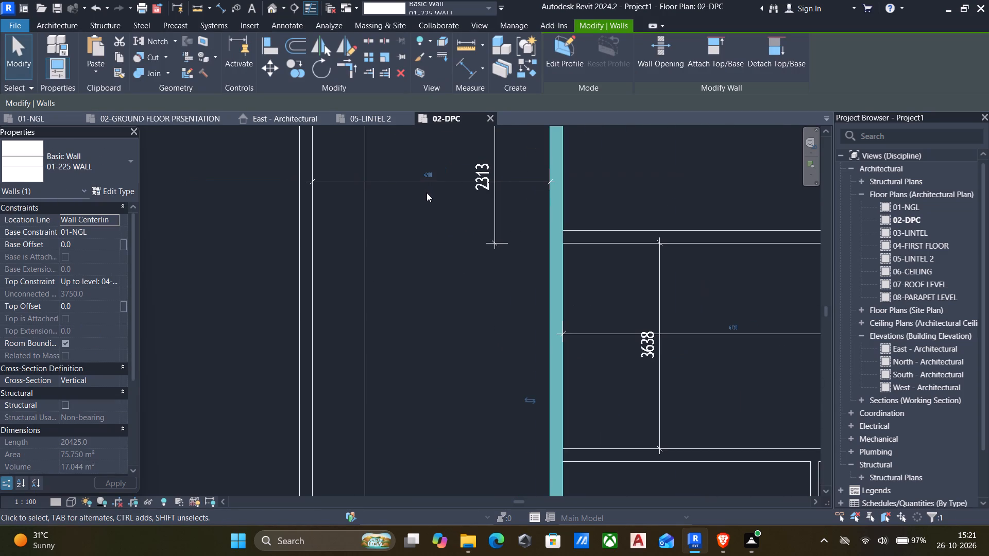
pyautogui.moveTo(454, 265); pyautogui.dragTo(464, 294, button='middle')
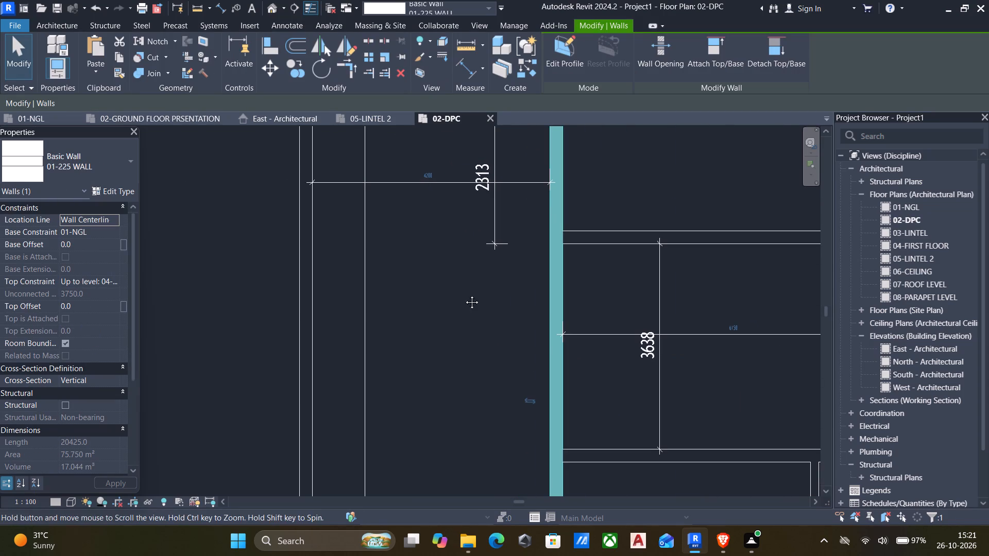
pyautogui.moveTo(464, 294); pyautogui.dragTo(490, 339, button='middle')
pyautogui.scroll(-3, 496, 343)
pyautogui.moveTo(425, 248); pyautogui.dragTo(515, 339, button='middle')
pyautogui.scroll(-1, 525, 344)
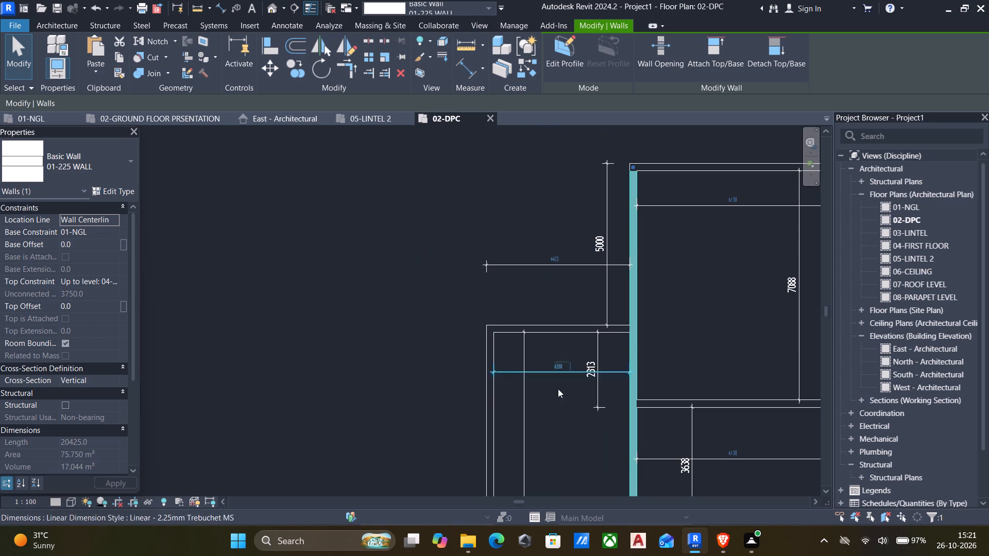
pyautogui.moveTo(524, 397); pyautogui.dragTo(431, 296, button='middle')
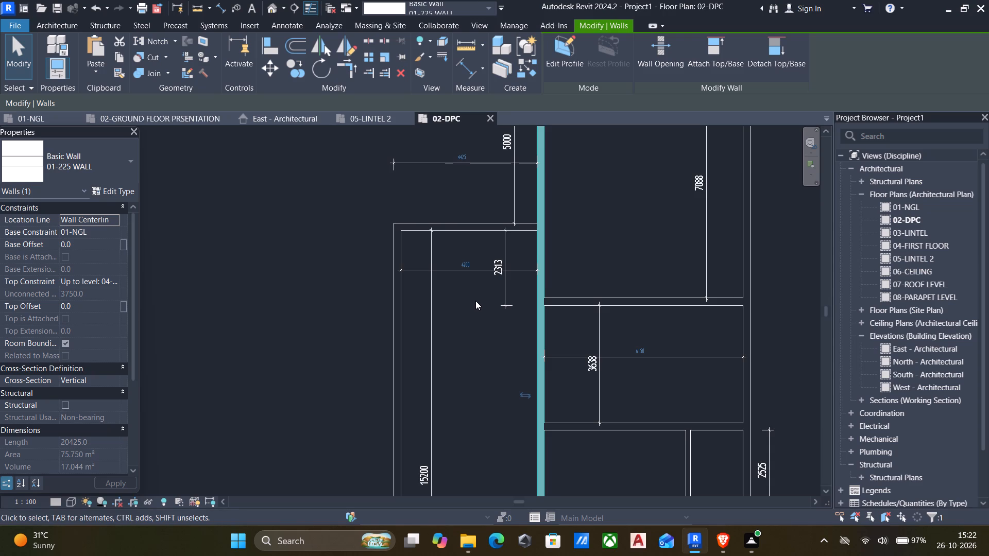
# Move the north-south 150 mm partition by setting the internal width of the east wing's southwest room to 2700 mm.
pyautogui.moveTo(626, 379); pyautogui.dragTo(603, 318, button='middle')
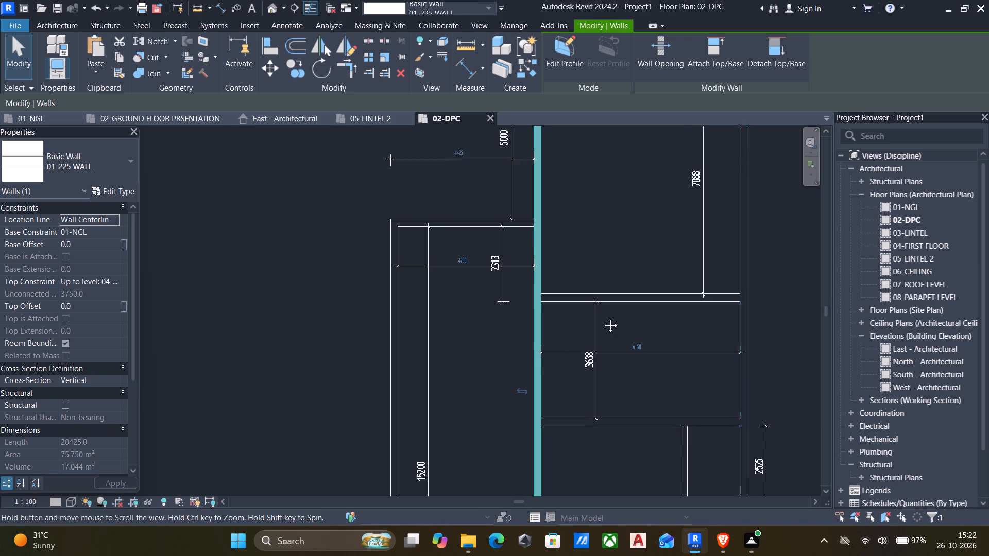
pyautogui.moveTo(603, 318); pyautogui.dragTo(598, 289, button='middle')
pyautogui.moveTo(565, 342); pyautogui.dragTo(583, 223, button='middle')
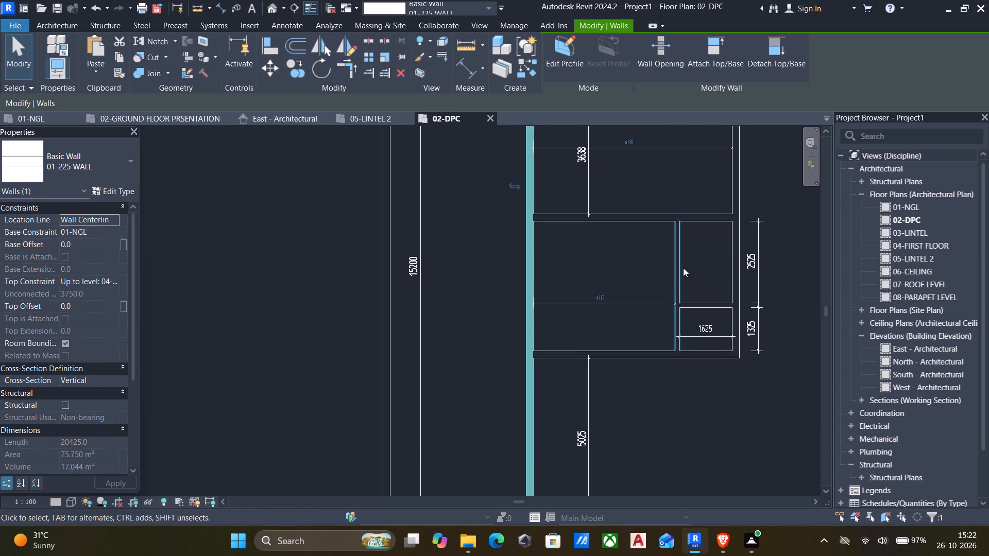
pyautogui.click(680, 268)
pyautogui.click(601, 301)
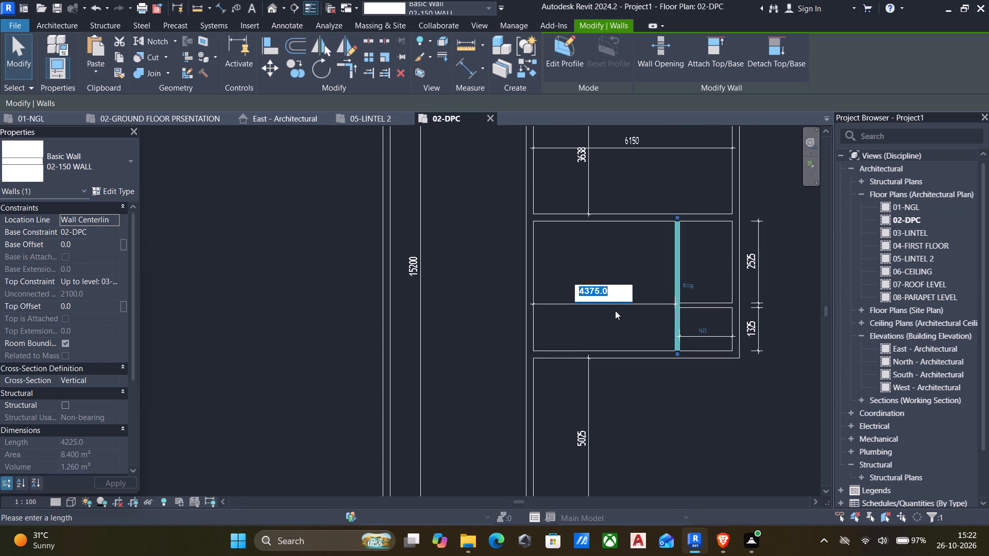
pyautogui.press('2')
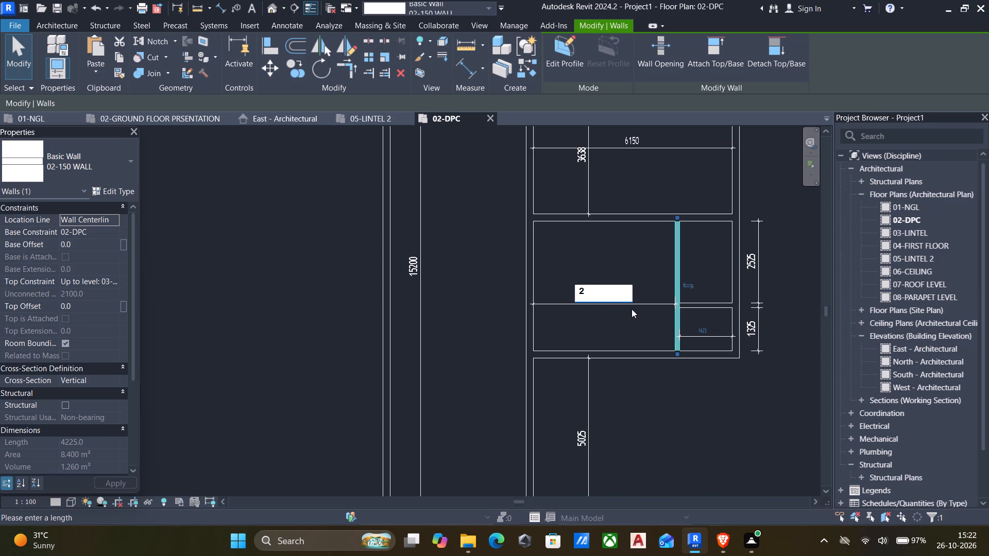
pyautogui.write('700')
pyautogui.press('Return')
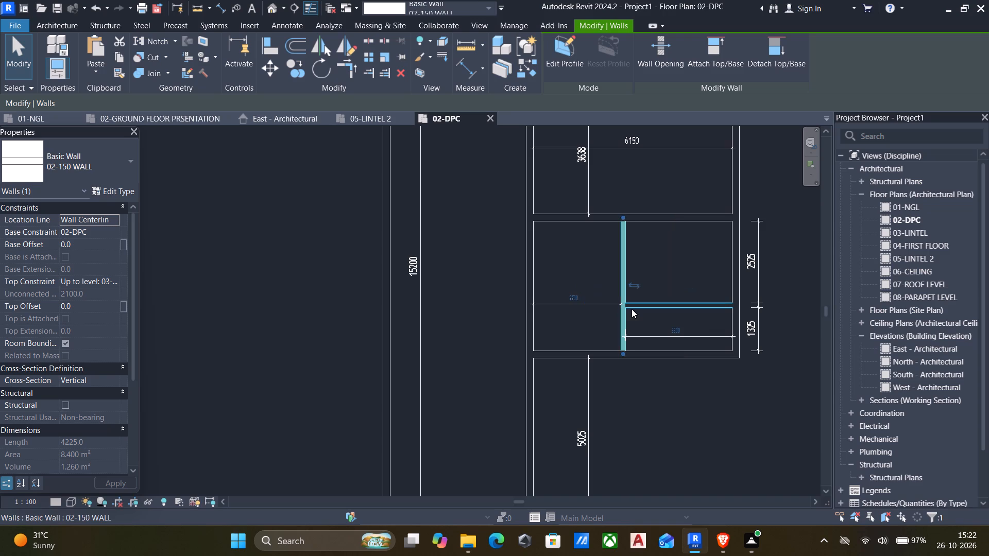
pyautogui.click(586, 268)
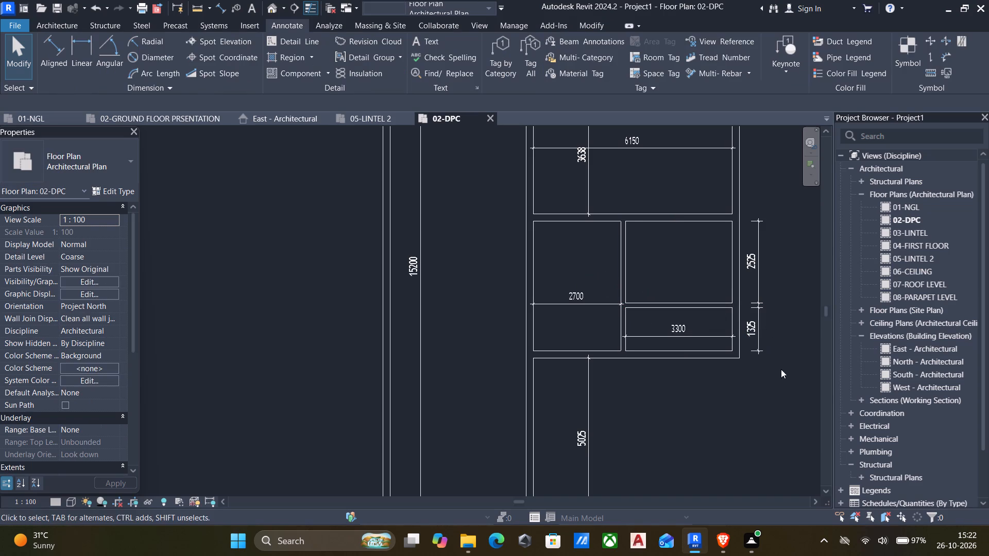
# Move the east wing's outer east wall by setting the small southeast room's internal width to 1200 mm.
pyautogui.click(735, 275)
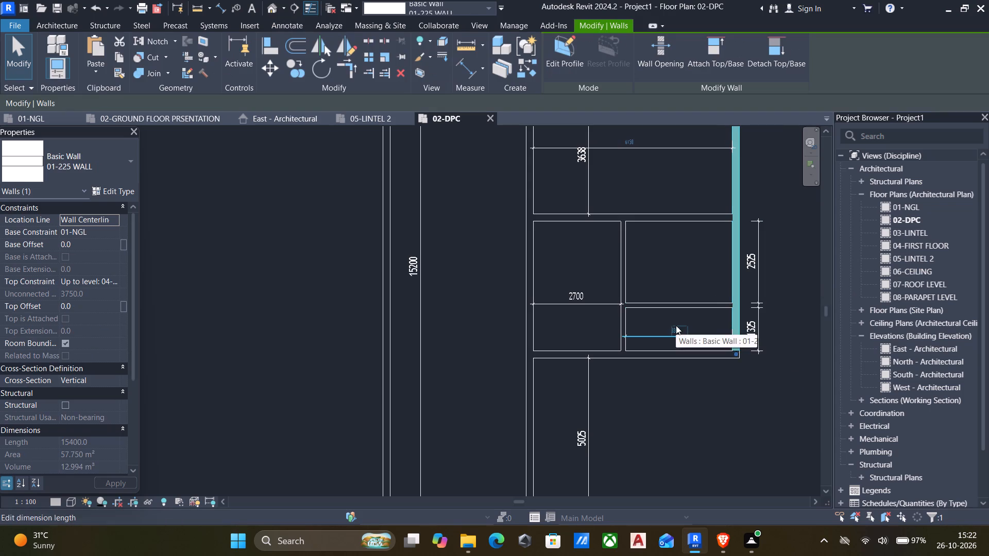
pyautogui.click(676, 325)
pyautogui.press('1')
pyautogui.press('2')
pyautogui.write('00')
pyautogui.press('Return')
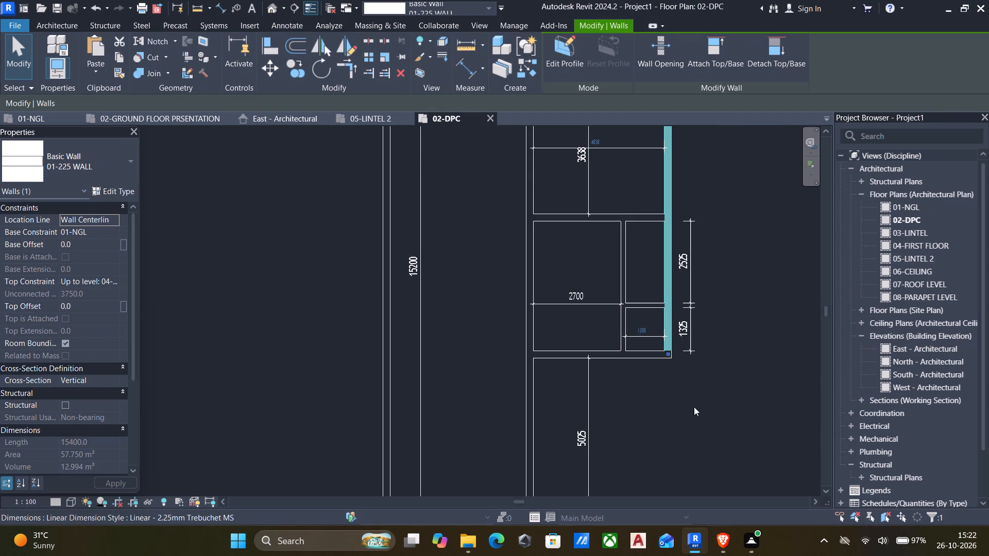
pyautogui.click(684, 433)
# Move the east wing's south wall by setting its outer offset from the west block's south wall to 3600 mm.
pyautogui.moveTo(626, 404); pyautogui.dragTo(645, 339, button='middle')
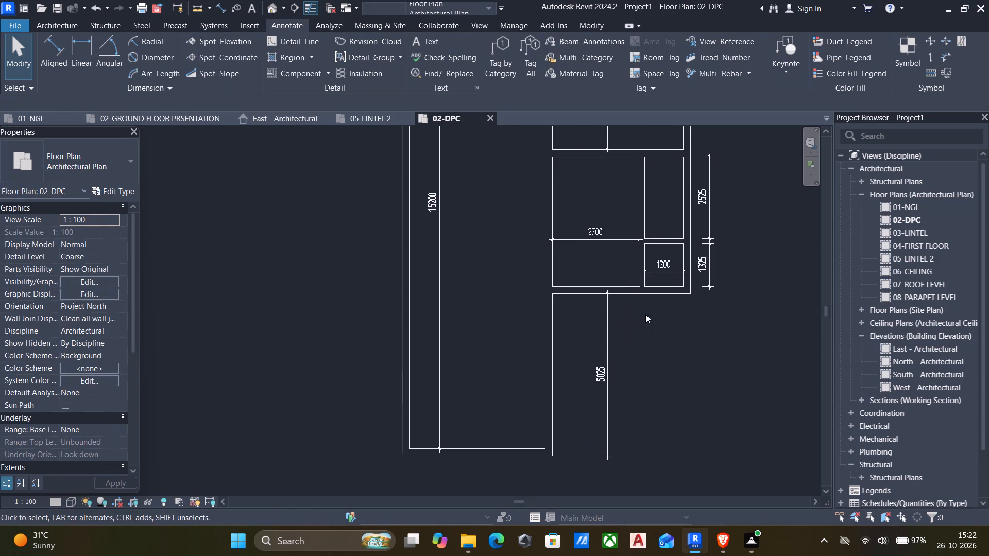
pyautogui.click(596, 287)
pyautogui.click(599, 379)
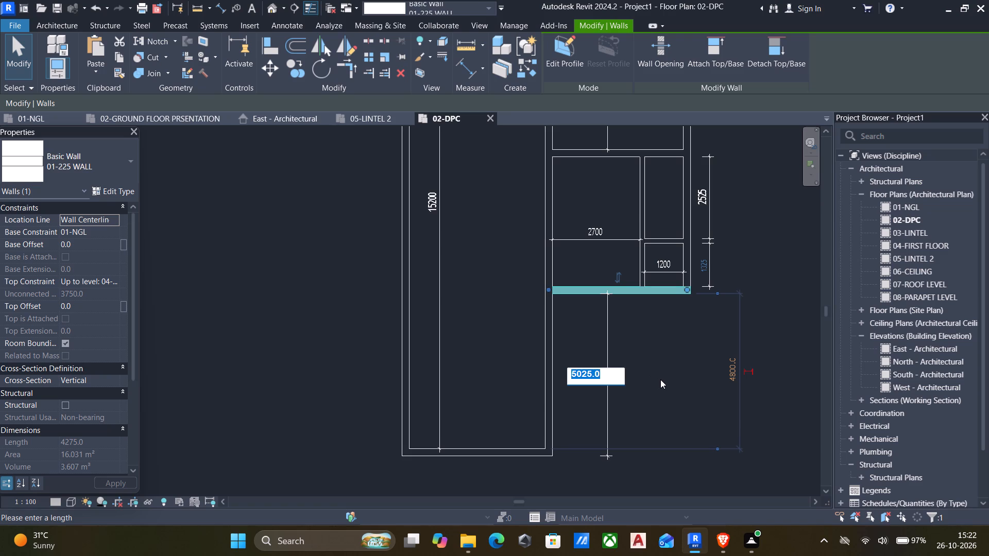
pyautogui.write('3600')
pyautogui.press('Return')
pyautogui.click(752, 298)
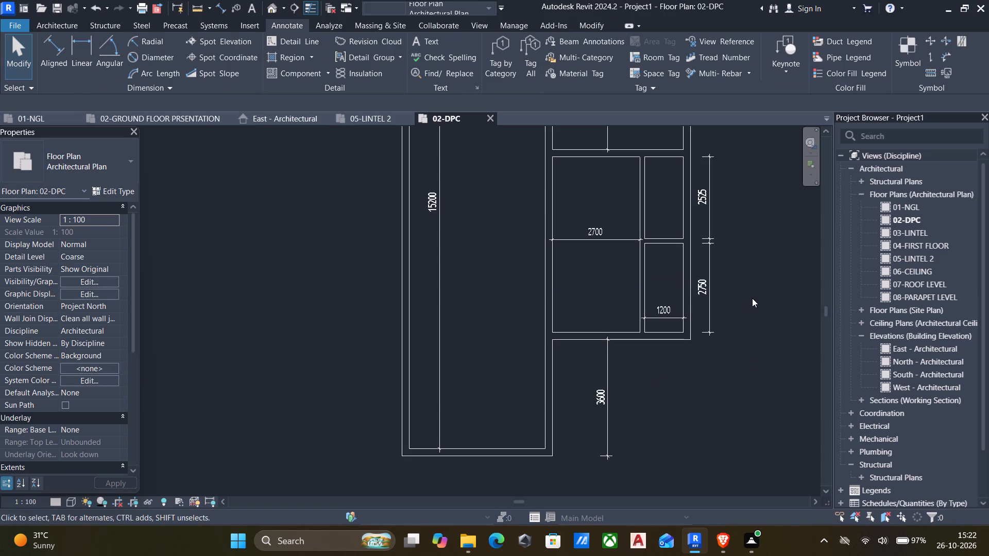
# Move the short 150 mm cross partition by setting the small southeast room's north-south length to 600 mm.
pyautogui.click(667, 241)
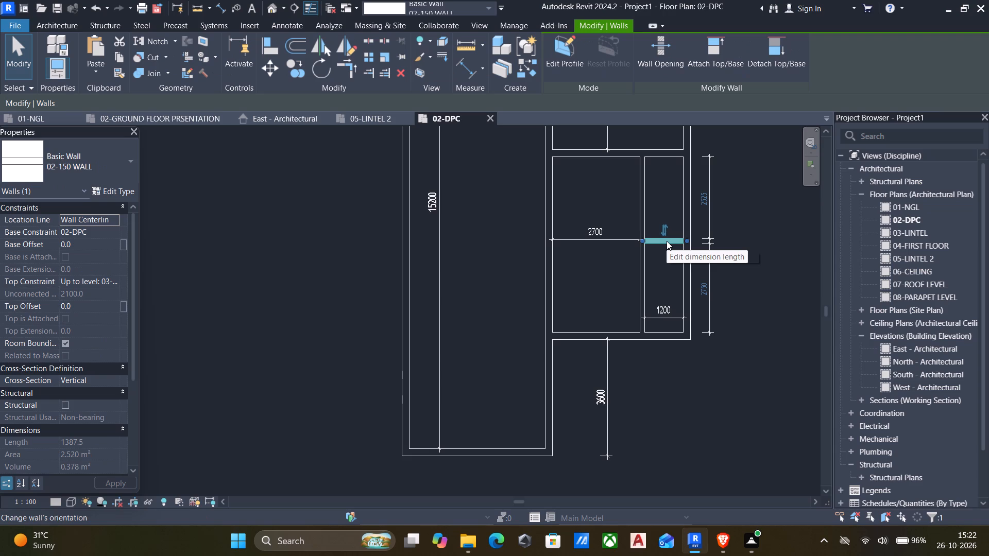
pyautogui.click(700, 293)
pyautogui.press('6')
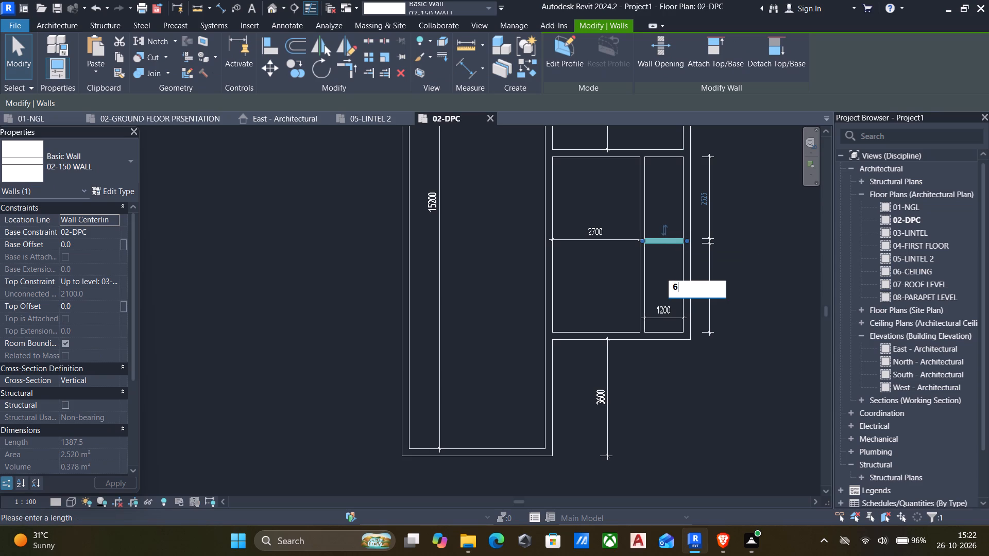
pyautogui.press('0')
pyautogui.press('0')
pyautogui.press('Return')
pyautogui.click(777, 303)
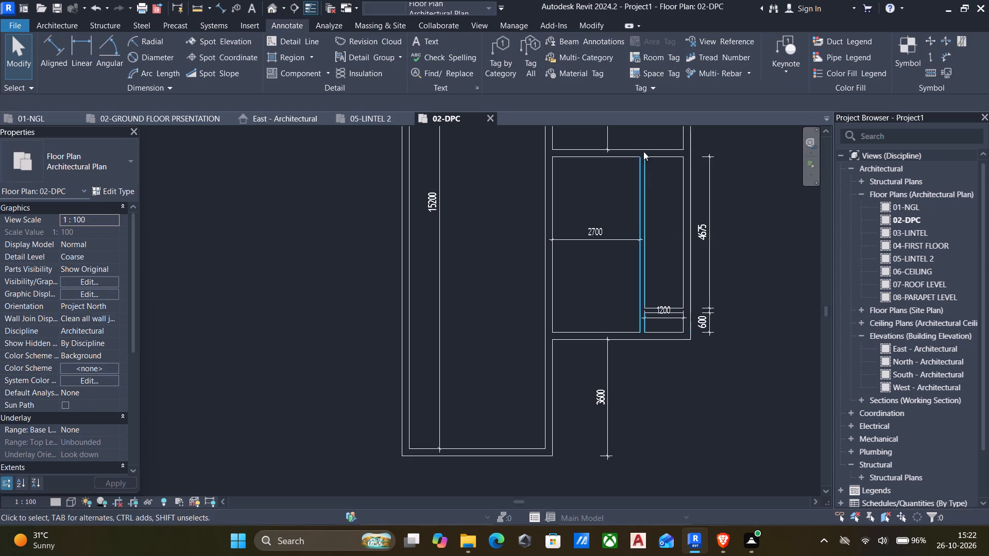
# Move the 225 mm wall south of the middle room by setting the narrow room below it to 1800 mm long.
pyautogui.click(627, 148)
pyautogui.click(703, 234)
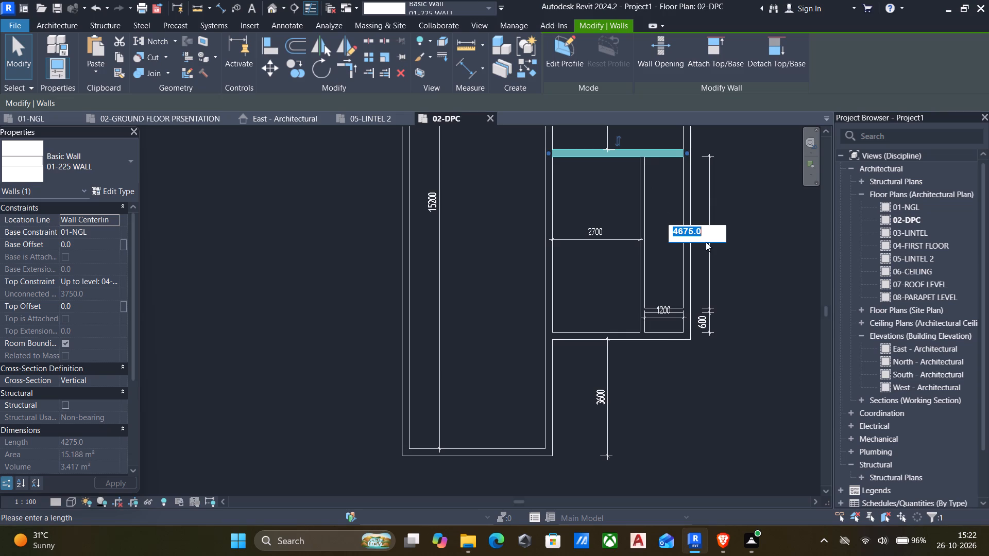
pyautogui.press('1')
pyautogui.press('8')
pyautogui.press('0')
pyautogui.press('0')
pyautogui.press('Return')
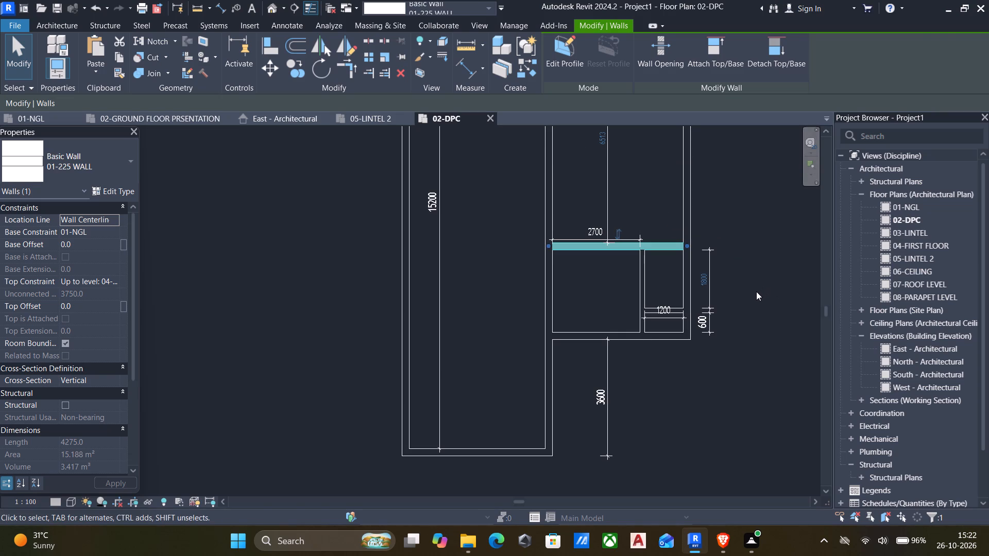
pyautogui.click(756, 292)
# Select the 225 mm wall between the east wing's northernmost and middle rooms.
pyautogui.moveTo(738, 294); pyautogui.dragTo(557, 251, button='middle')
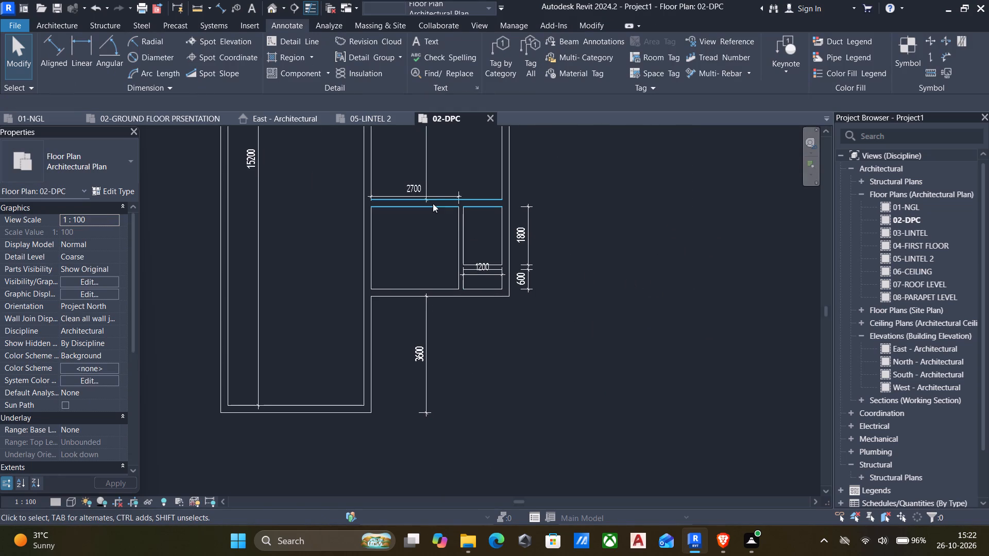
pyautogui.moveTo(530, 210); pyautogui.dragTo(540, 302, button='middle')
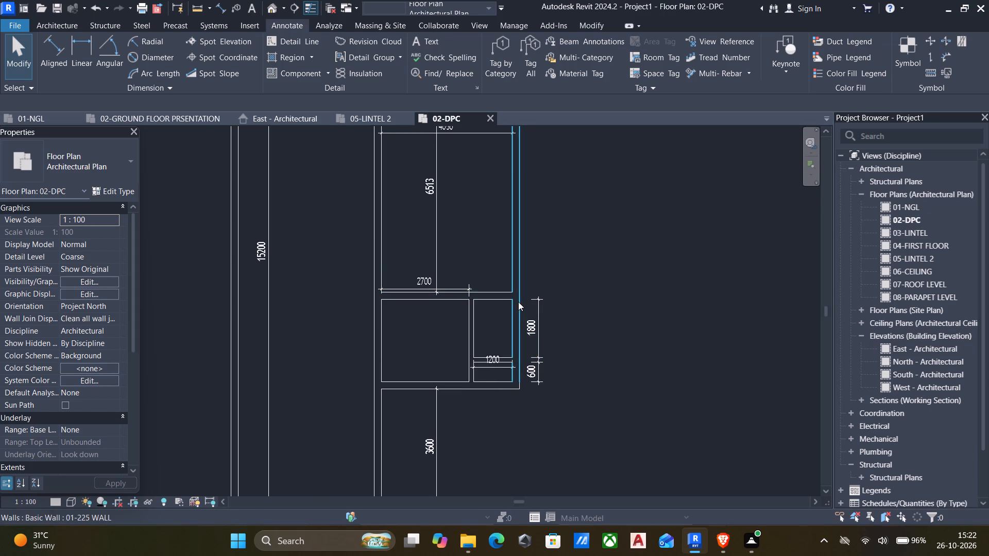
pyautogui.moveTo(494, 281); pyautogui.dragTo(542, 363, button='middle')
pyautogui.scroll(-3, 542, 363)
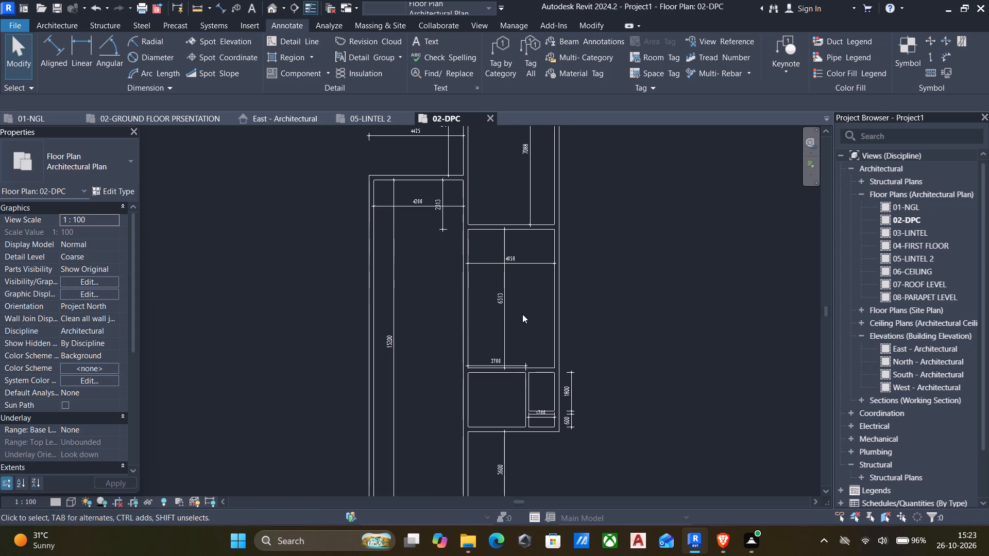
pyautogui.click(516, 227)
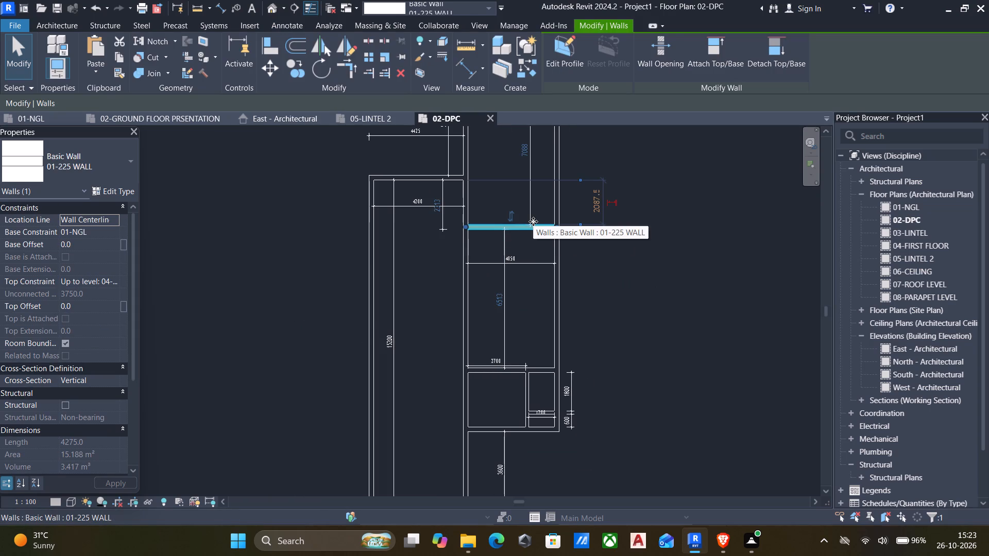
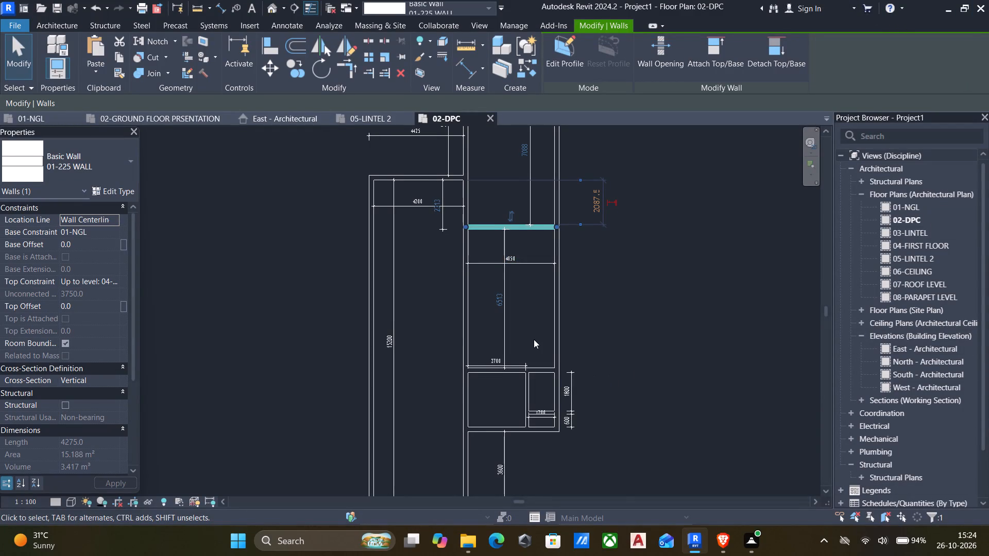
# Move the wall north of the east wing's middle room by setting that room's north-south length to 2700 mm.
pyautogui.click(501, 306)
pyautogui.write('2700')
pyautogui.press('Return')
pyautogui.click(672, 363)
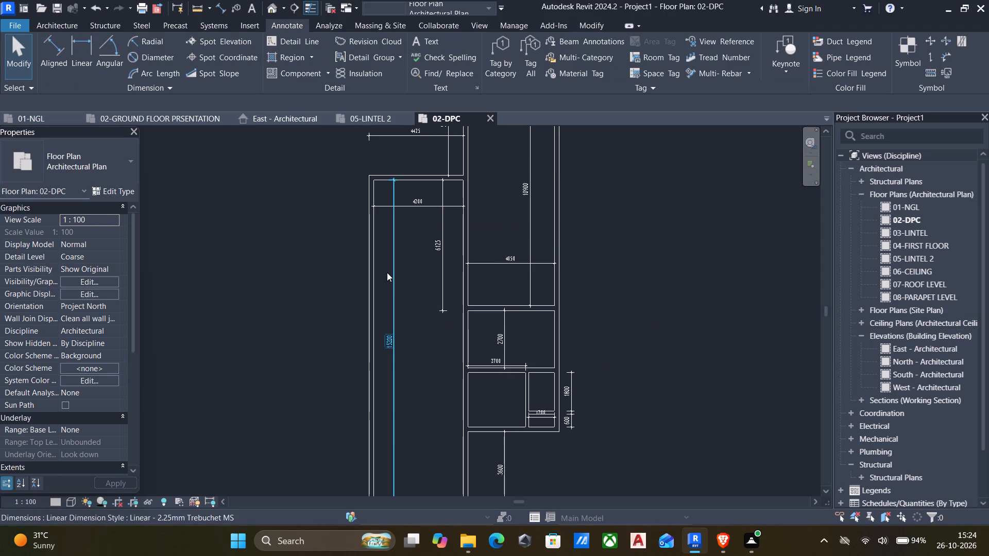
# Move the west block's north wall by setting its offset from the wall north of the middle room to 1000 mm.
pyautogui.click(411, 175)
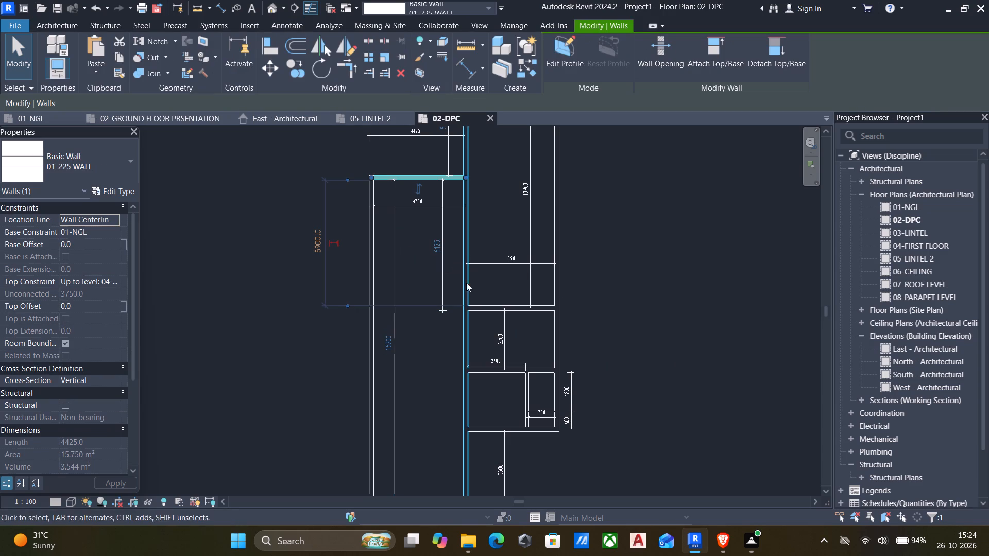
pyautogui.click(434, 248)
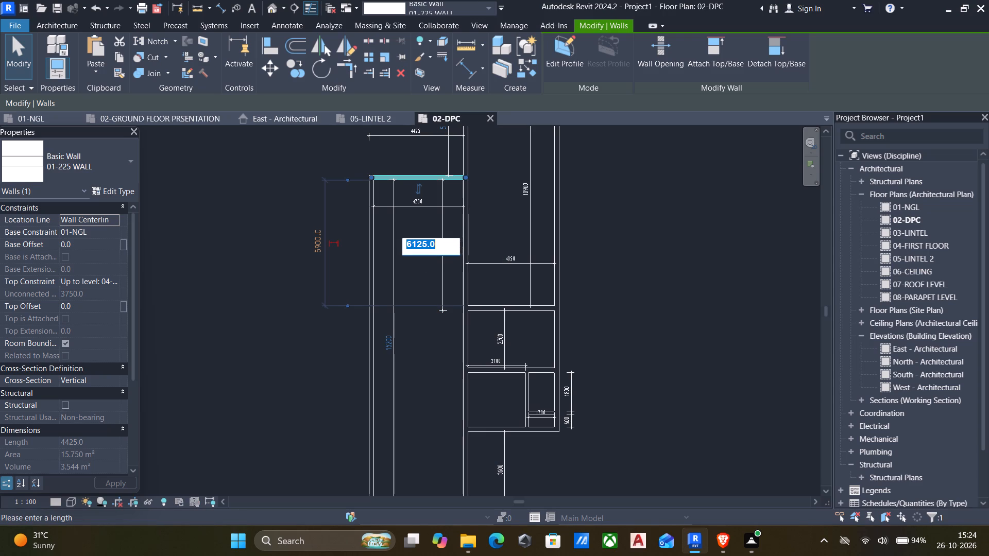
pyautogui.write('1000')
pyautogui.press('Return')
pyautogui.click(292, 222)
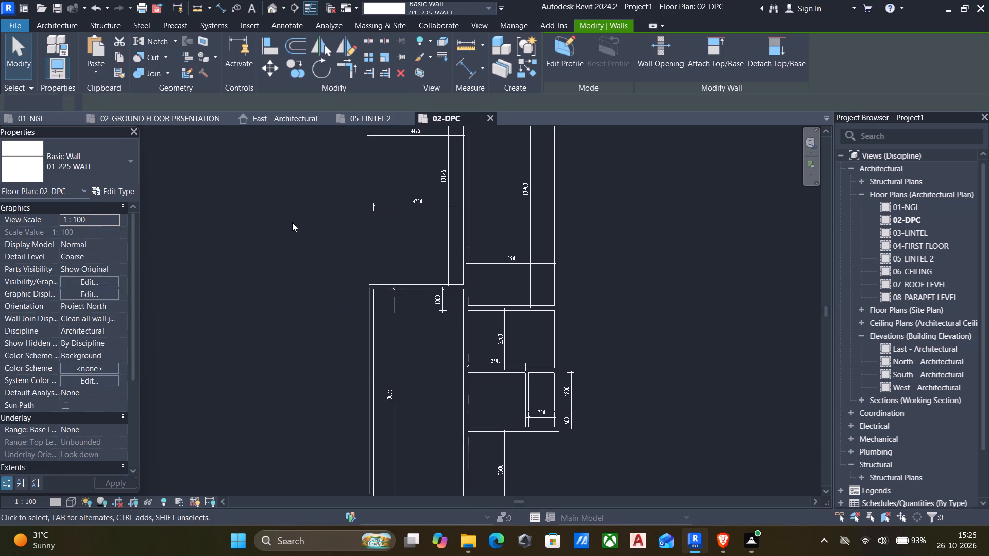
# Move the east wing's north wall by setting the northernmost room's north-south length to 4200 mm.
pyautogui.scroll(-2, 498, 276)
pyautogui.moveTo(508, 289); pyautogui.dragTo(552, 471, button='middle')
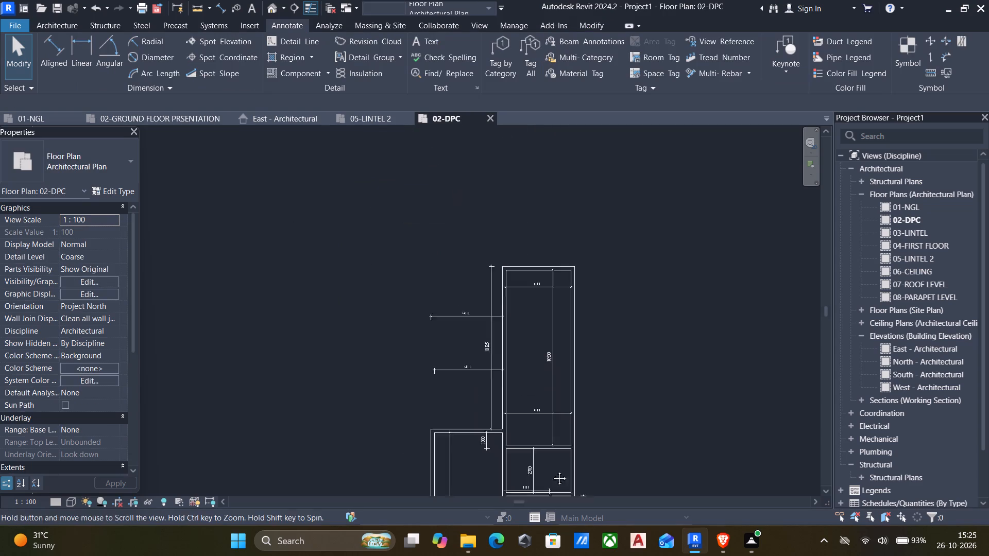
pyautogui.moveTo(552, 471); pyautogui.dragTo(555, 477, button='middle')
pyautogui.moveTo(532, 307); pyautogui.dragTo(537, 307)
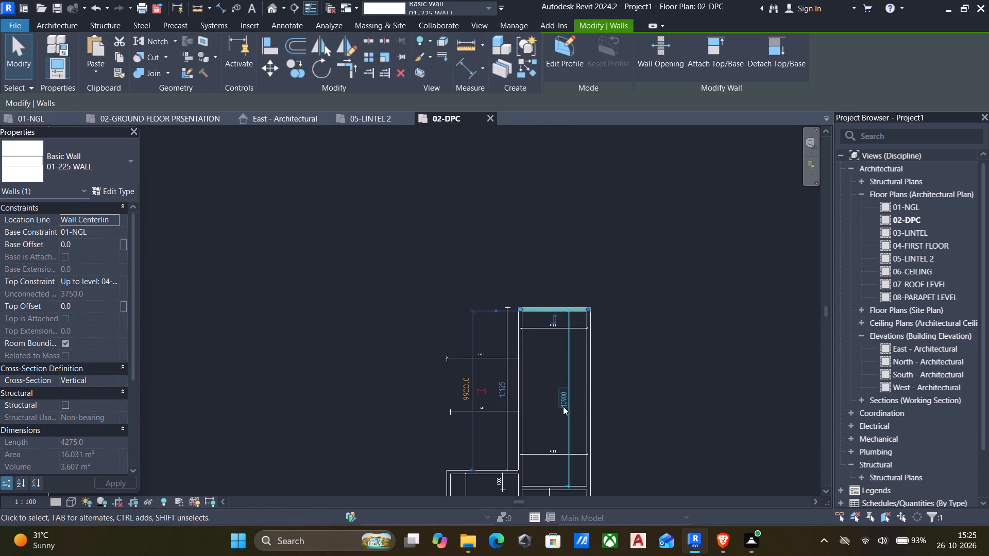
pyautogui.click(556, 400)
pyautogui.write('4200')
pyautogui.press('Return')
pyautogui.scroll(-3, 619, 397)
pyautogui.moveTo(619, 397); pyautogui.dragTo(548, 272, button='middle')
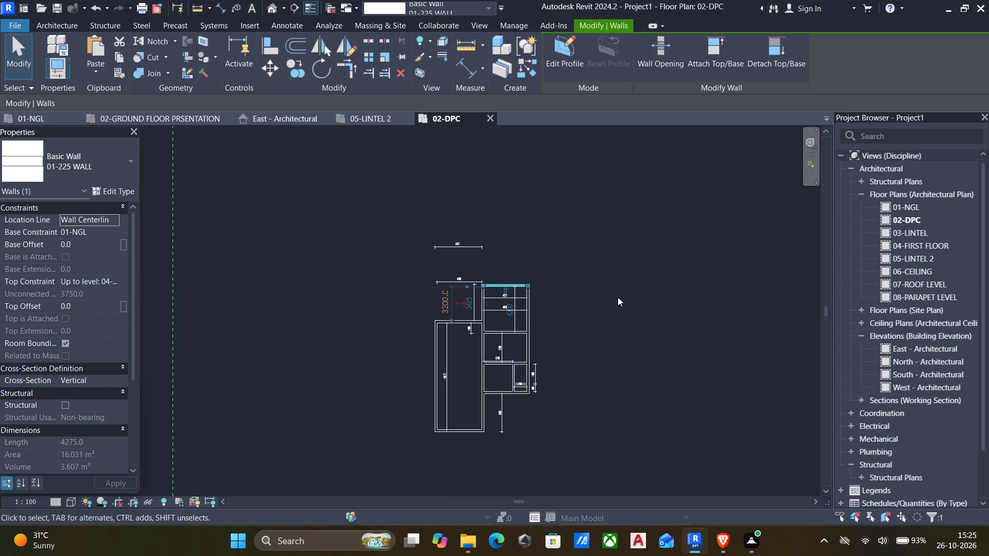
pyautogui.click(618, 298)
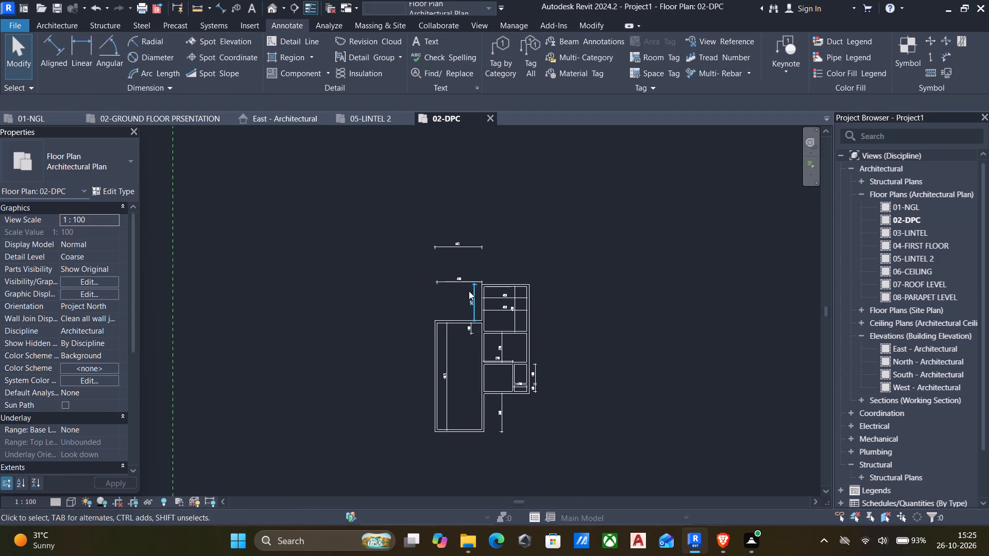
# Draw detail lines from the east wing's southeast corner, 1500 mm south and about 4275 mm west to the west block's wall.
pyautogui.moveTo(474, 302); pyautogui.dragTo(567, 268, button='middle')
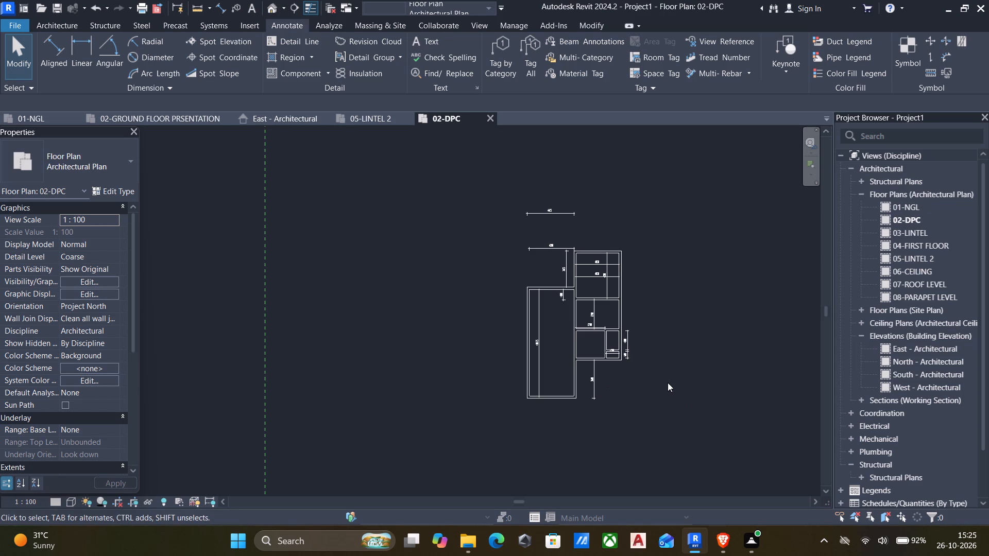
pyautogui.scroll(1, 645, 349)
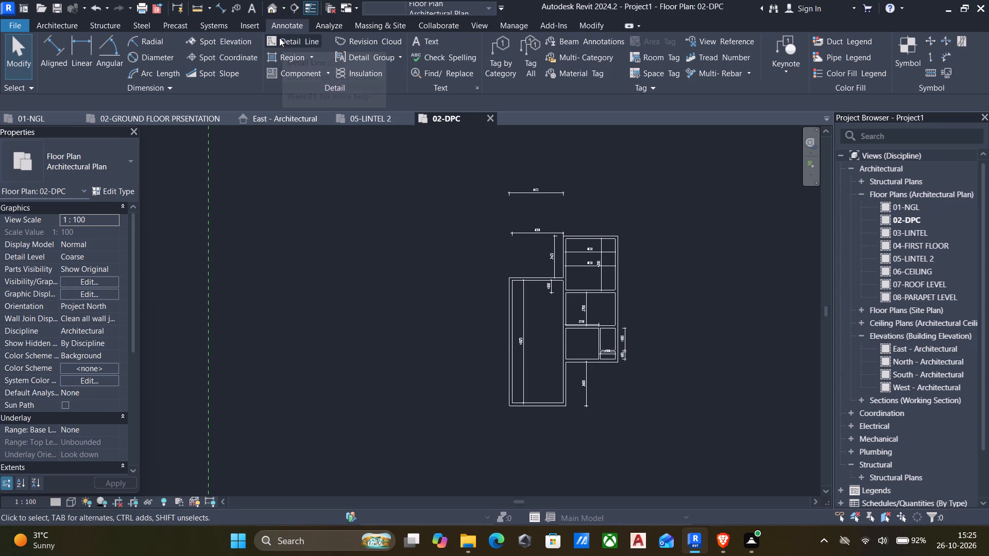
pyautogui.click(279, 38)
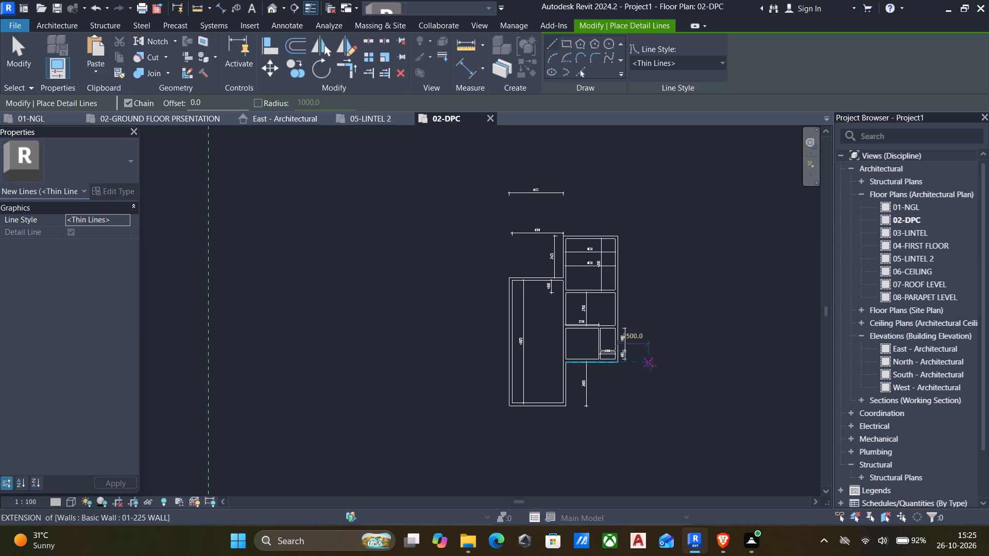
pyautogui.scroll(9, 604, 357)
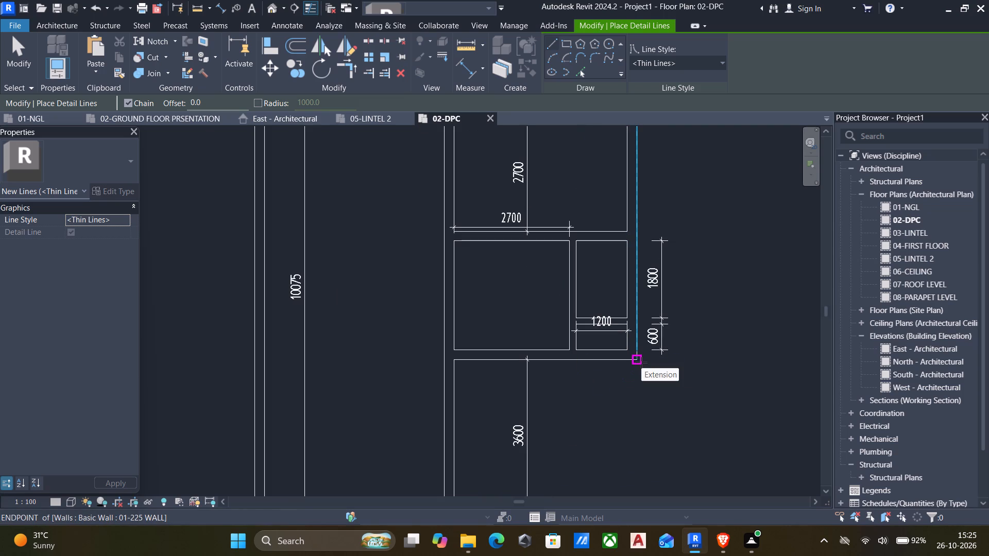
pyautogui.click(640, 361)
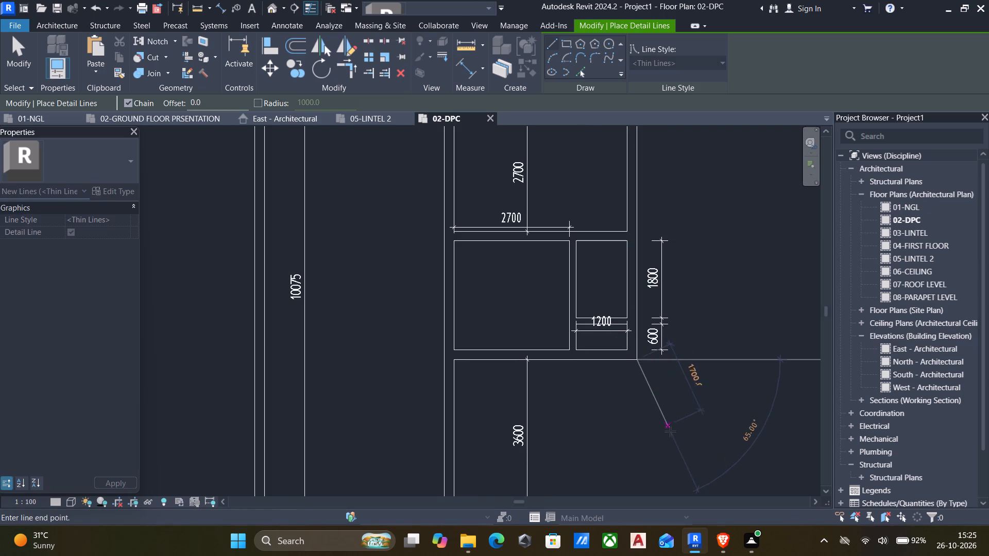
pyautogui.write('1500')
pyautogui.press('Return')
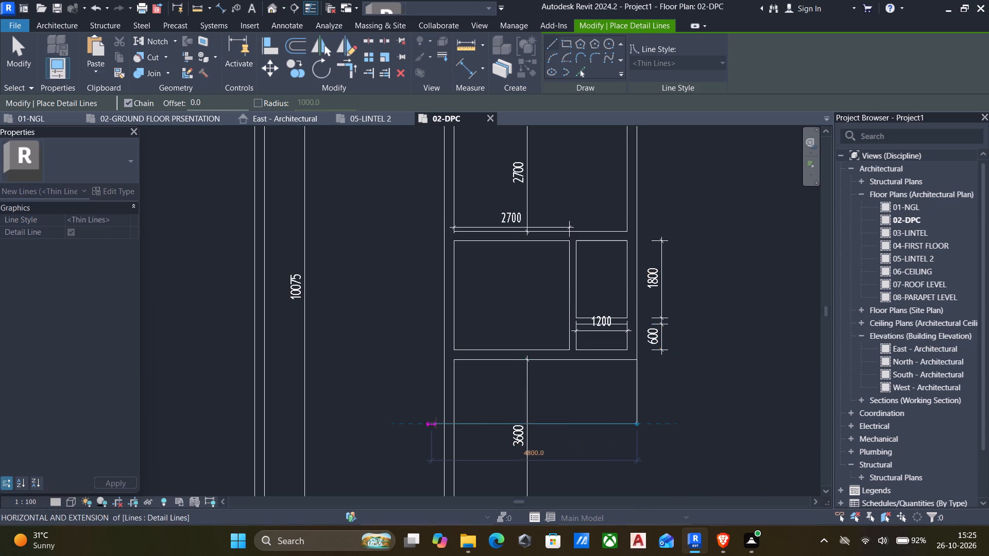
pyautogui.click(456, 424)
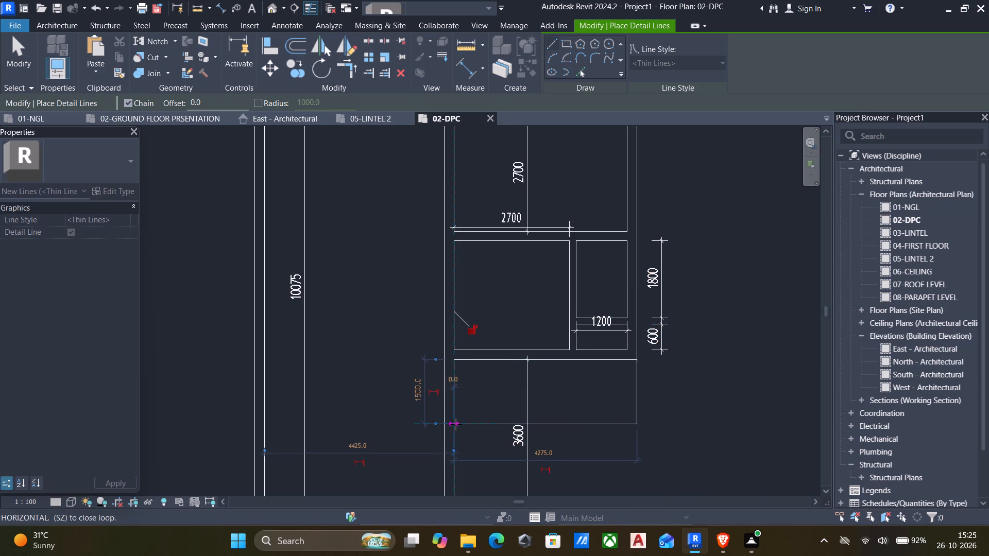
pyautogui.press('Escape')
# Draw detail lines from the west block's northwest corner, 1500 mm north and about 4425 mm east to the east wing's wall.
pyautogui.scroll(-6, 326, 339)
pyautogui.moveTo(327, 339); pyautogui.dragTo(473, 345, button='middle')
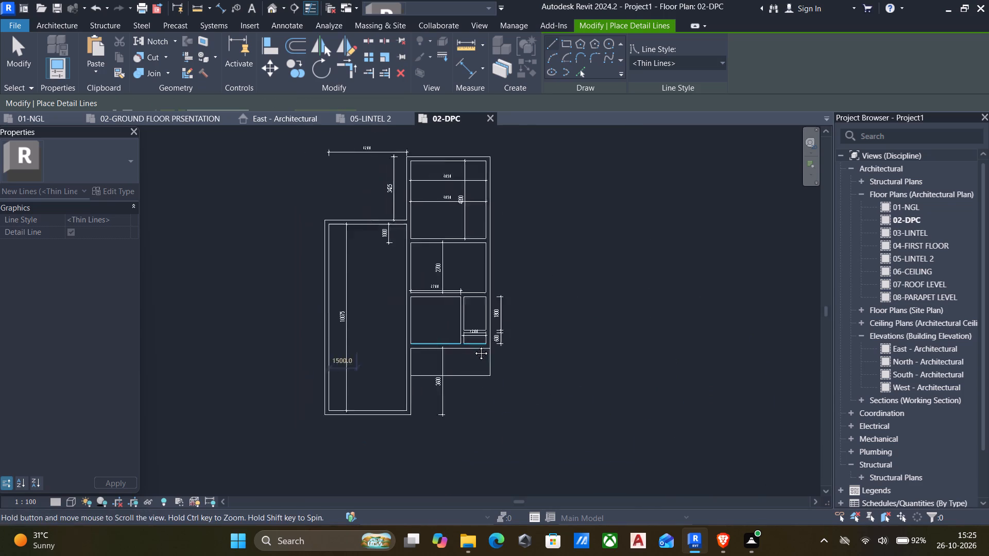
pyautogui.moveTo(473, 345); pyautogui.dragTo(800, 411, button='middle')
pyautogui.moveTo(716, 318); pyautogui.dragTo(499, 441, button='middle')
pyautogui.scroll(3, 535, 428)
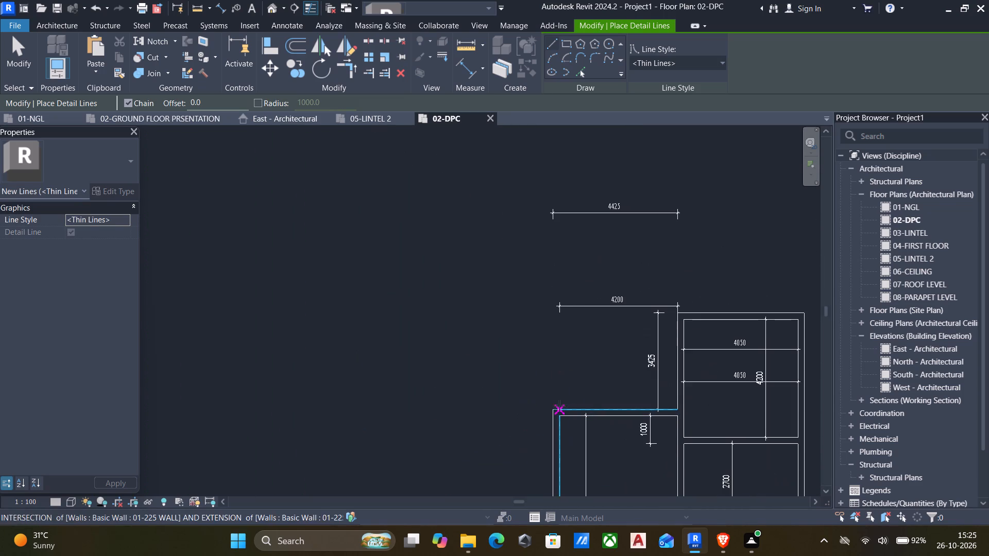
pyautogui.click(553, 408)
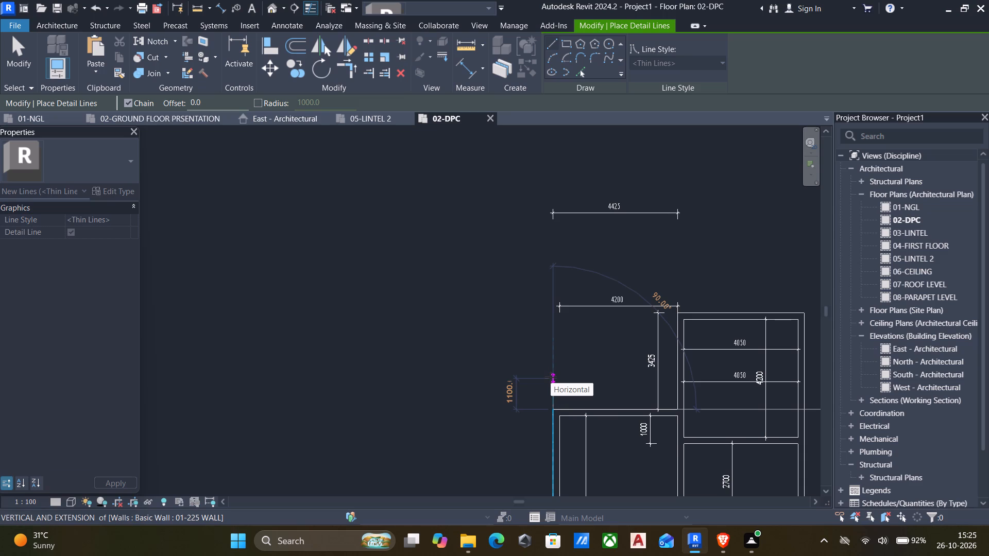
pyautogui.write('1500')
pyautogui.press('Return')
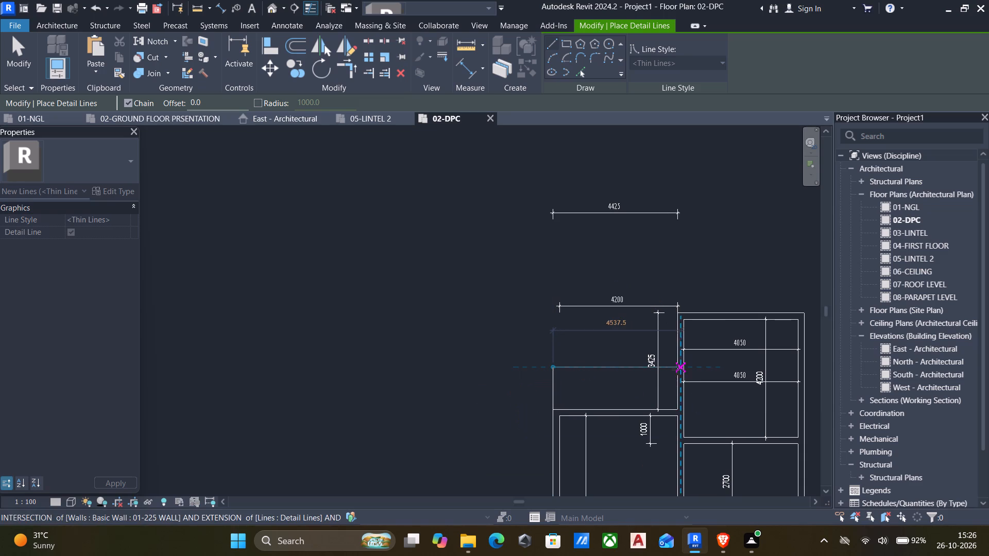
pyautogui.click(675, 368)
pyautogui.press('Escape')
pyautogui.scroll(-5, 651, 375)
pyautogui.moveTo(643, 384); pyautogui.dragTo(625, 389, button='middle')
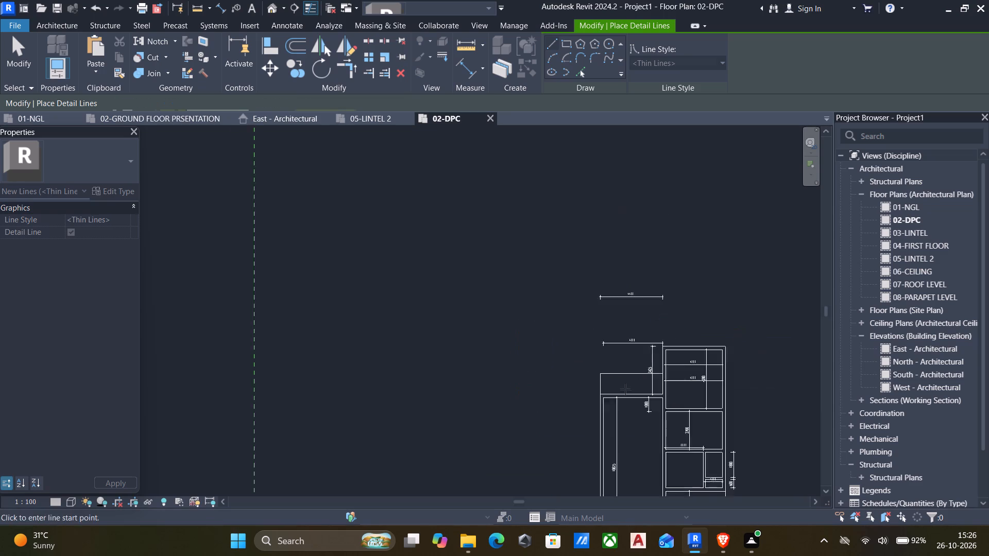
pyautogui.moveTo(625, 389); pyautogui.dragTo(446, 342, button='middle')
pyautogui.press('Escape')
# Split the 225 mm wall between the west block and the east wing beside the middle room, dismissing the save reminder.
pyautogui.scroll(-1, 285, 322)
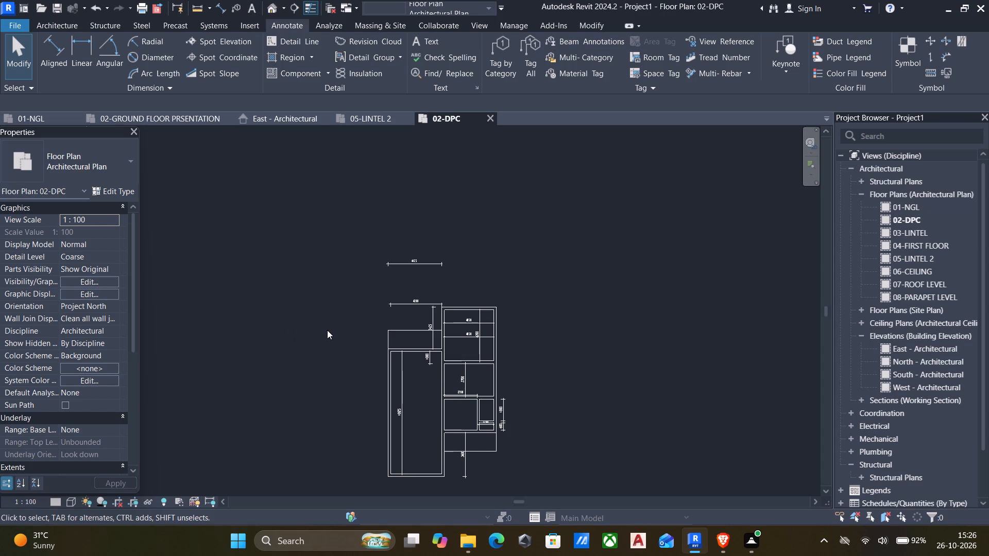
pyautogui.press('s')
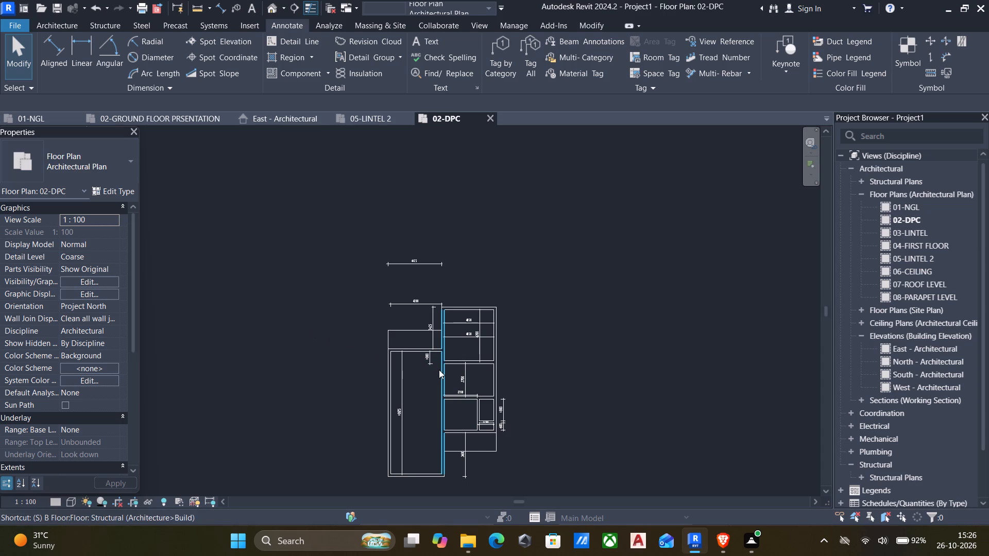
pyautogui.press('l')
pyautogui.scroll(3, 460, 390)
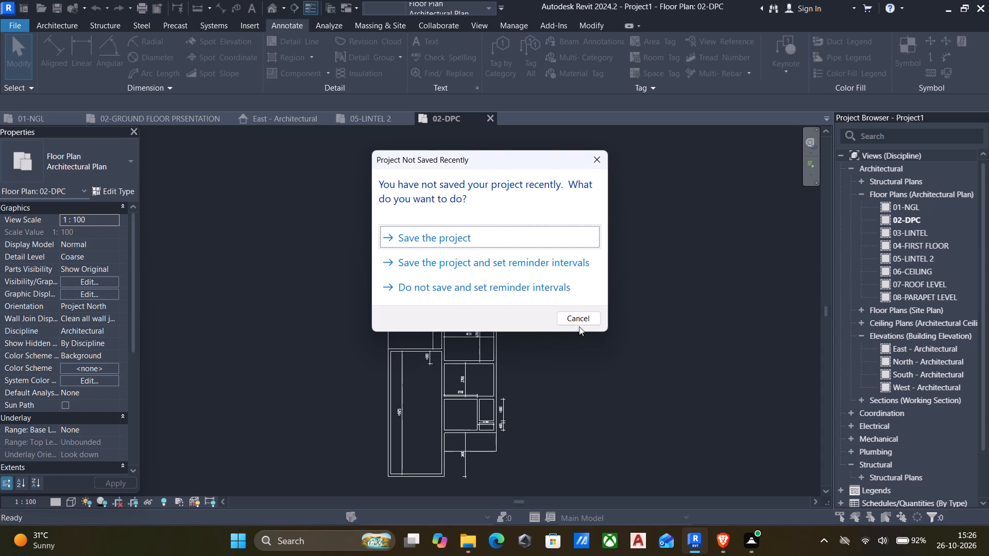
pyautogui.click(579, 319)
pyautogui.scroll(5, 456, 367)
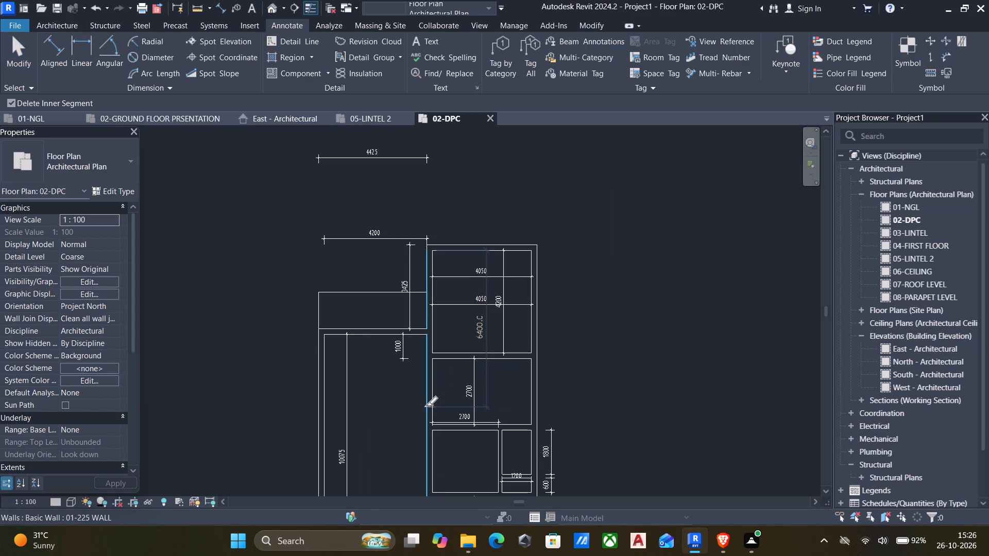
pyautogui.click(426, 404)
pyautogui.press('Escape')
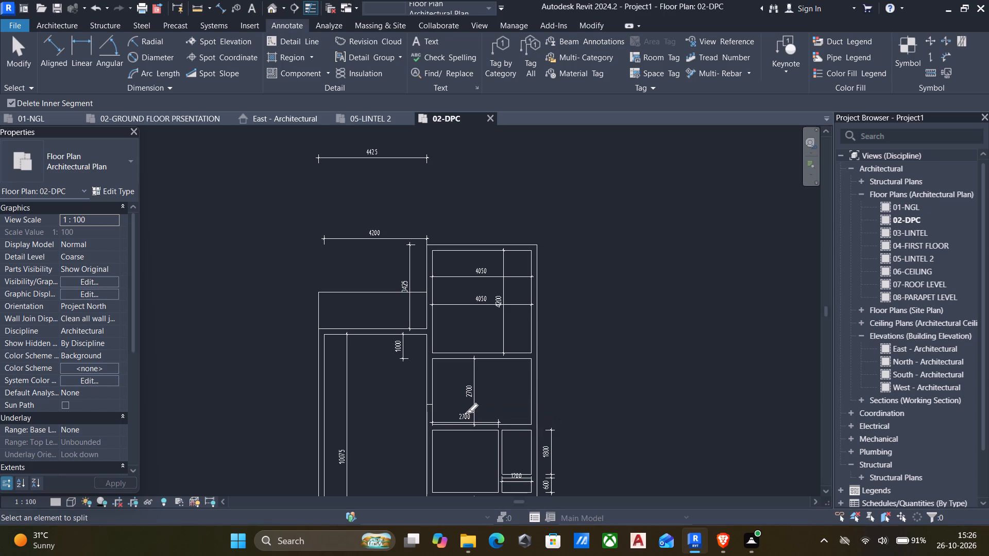
pyautogui.press('Escape')
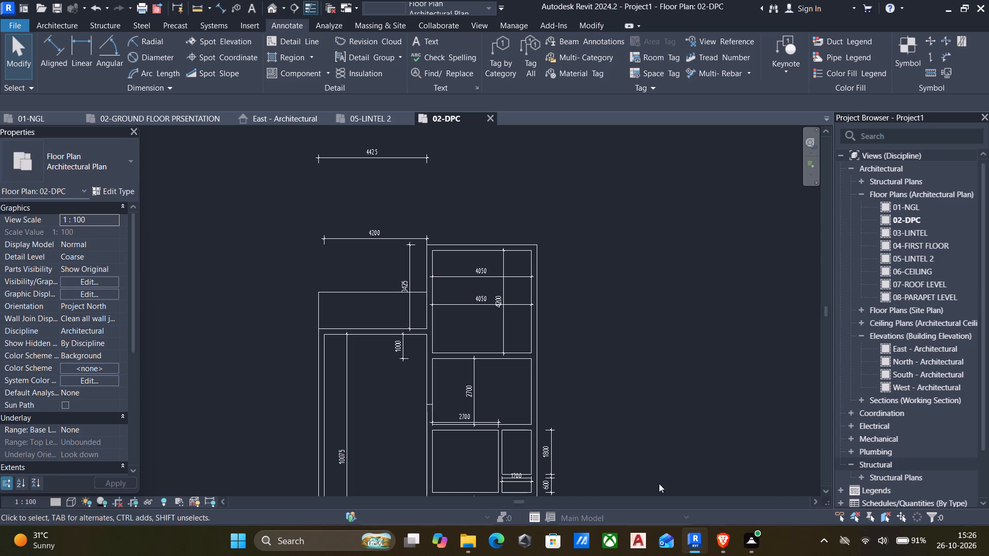
# Shorten the split wall's northern segment northward to open a gap between the west block and the middle room.
pyautogui.scroll(2, 433, 398)
pyautogui.click(434, 397)
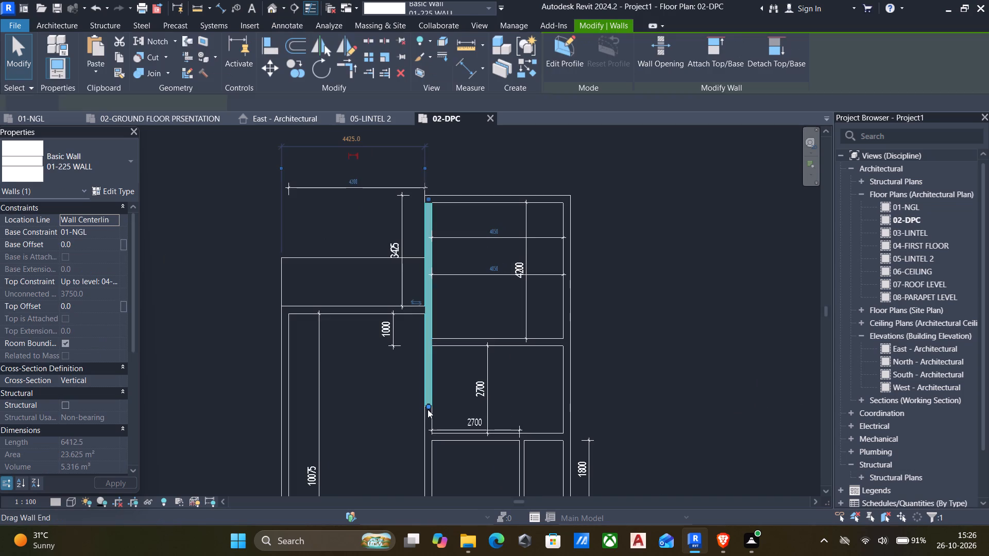
pyautogui.moveTo(429, 405); pyautogui.dragTo(429, 356)
pyautogui.press('Escape')
# Trim both segments of the split wall to corners with the middle room's north and south walls.
pyautogui.press('t')
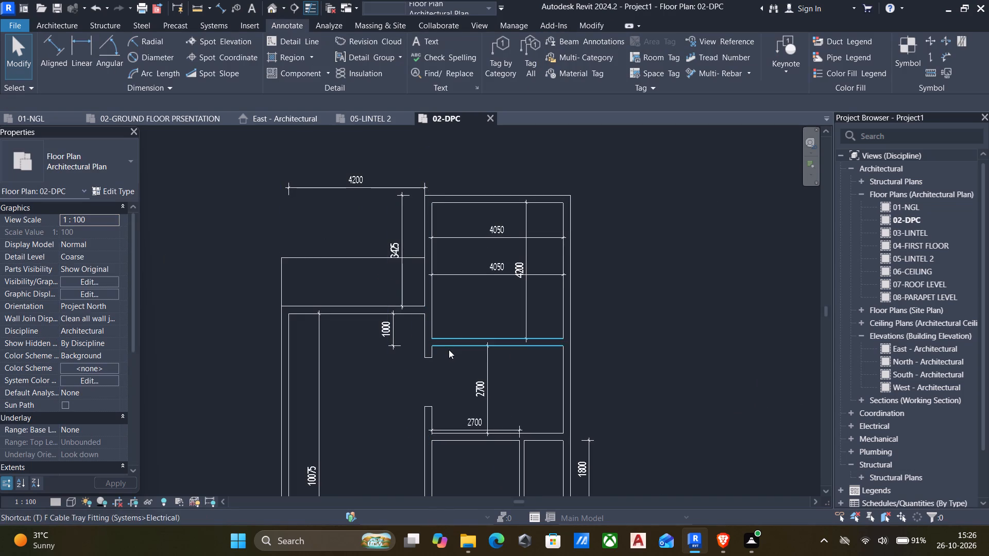
pyautogui.press('r')
pyautogui.click(427, 325)
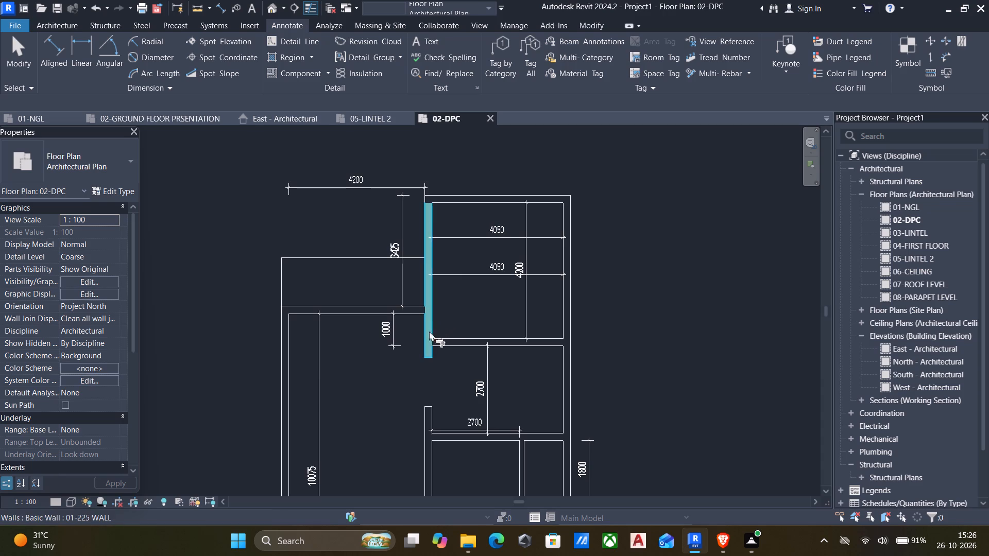
pyautogui.moveTo(472, 339); pyautogui.dragTo(457, 353)
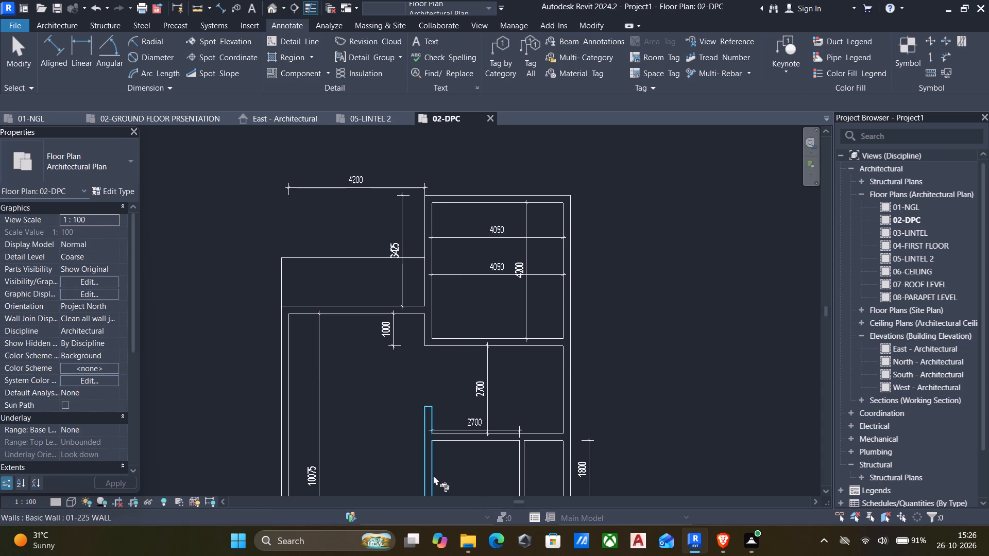
pyautogui.click(433, 475)
pyautogui.click(465, 441)
pyautogui.scroll(-4, 468, 441)
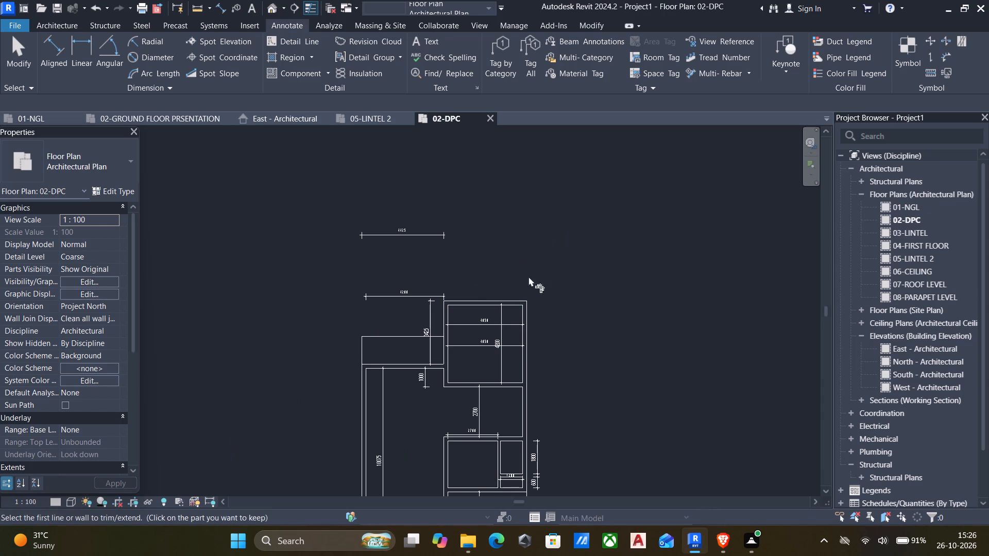
pyautogui.press('Escape')
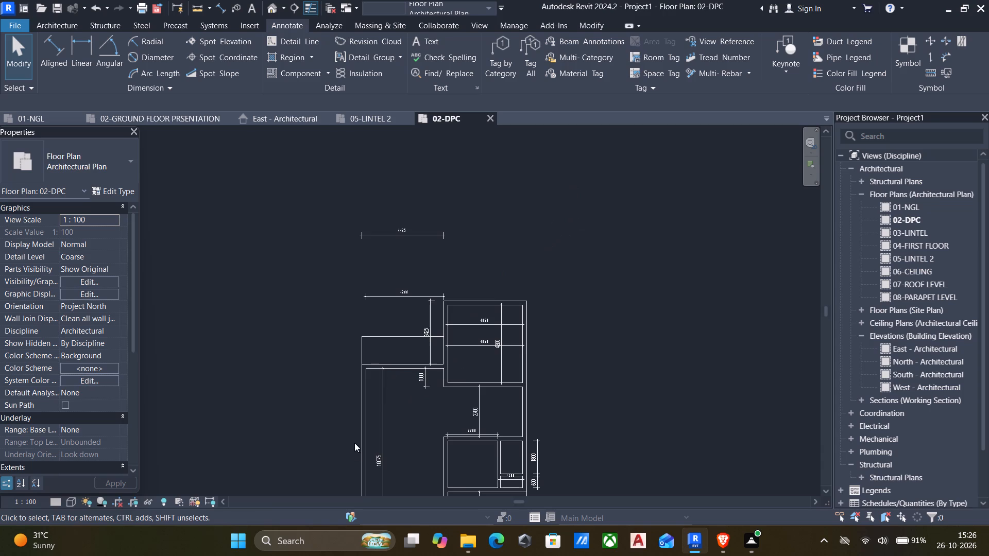
# Examine the west block's north and south walls, the 10075 dimension and the overall layout of the 02-DPC plan.
pyautogui.scroll(2, 352, 460)
pyautogui.moveTo(637, 285); pyautogui.dragTo(691, 241, button='middle')
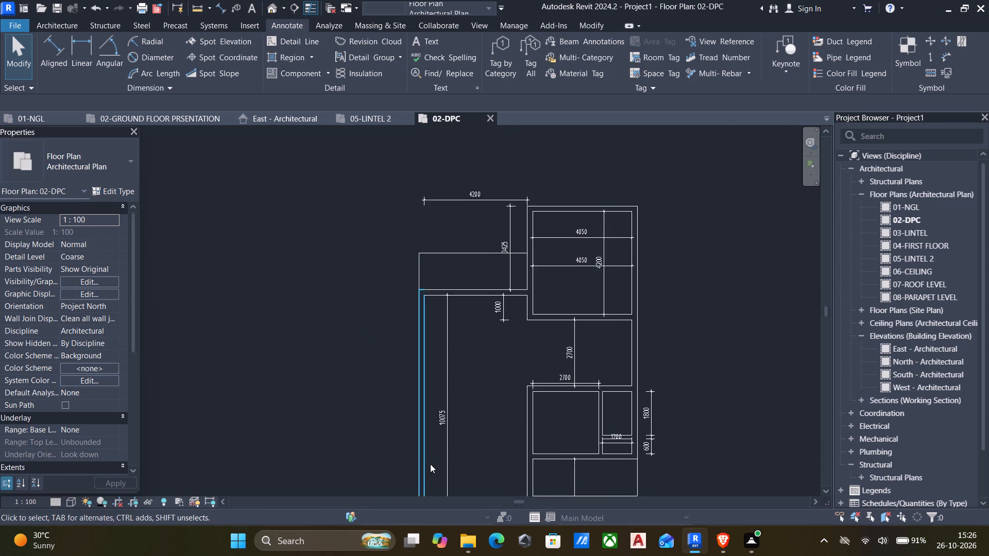
pyautogui.scroll(4, 431, 464)
pyautogui.click(487, 165)
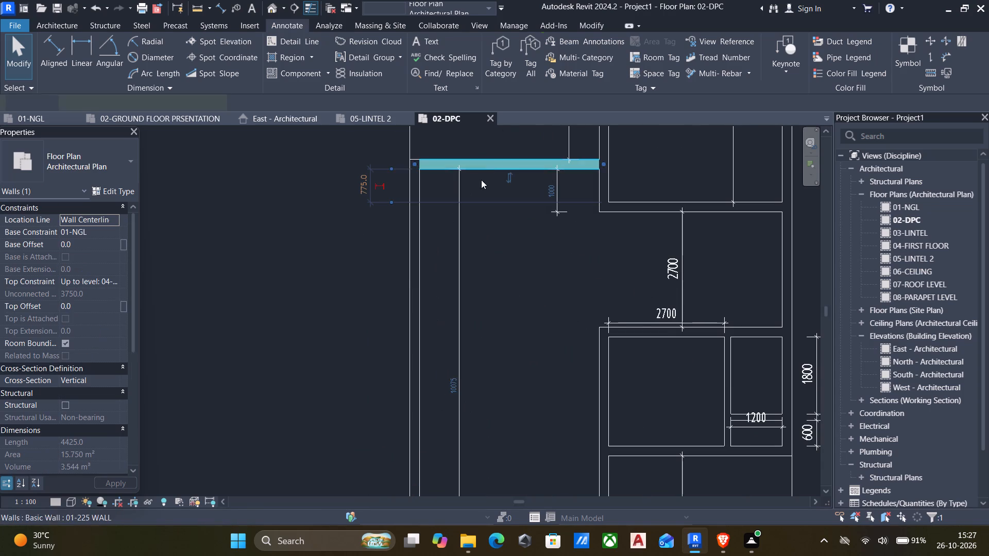
pyautogui.scroll(-4, 378, 345)
pyautogui.moveTo(401, 356); pyautogui.dragTo(299, 280, button='middle')
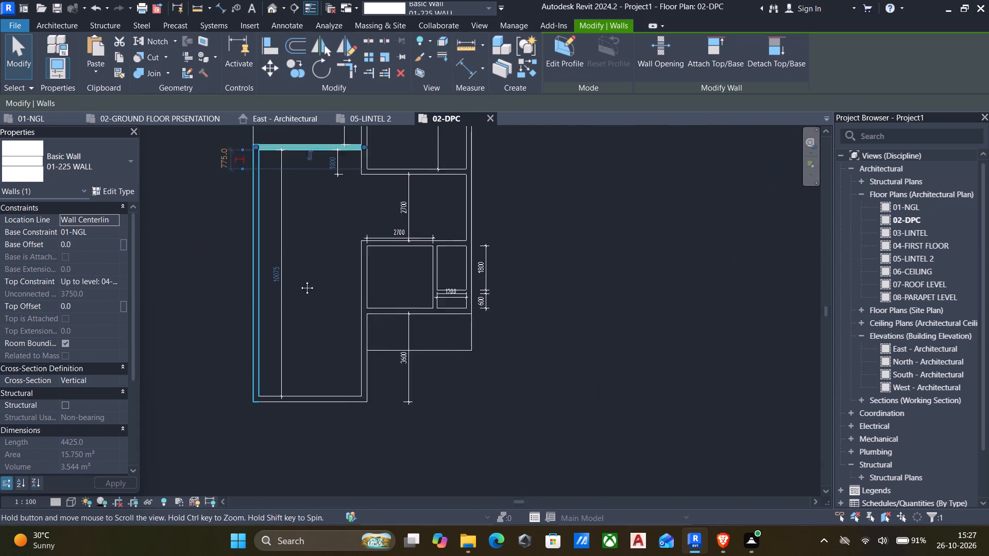
pyautogui.moveTo(299, 280); pyautogui.dragTo(377, 317, button='middle')
pyautogui.scroll(5, 394, 371)
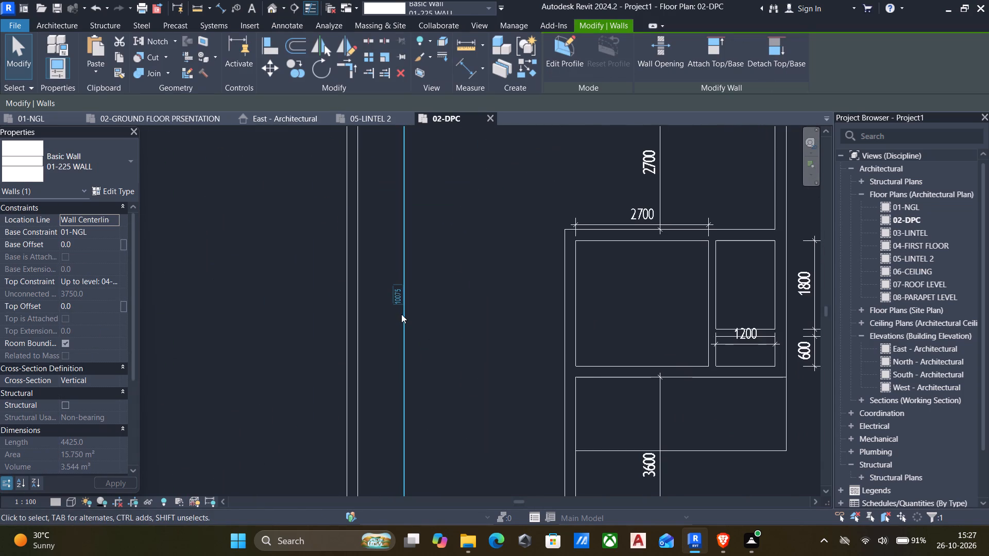
pyautogui.scroll(-4, 401, 308)
pyautogui.moveTo(422, 298); pyautogui.dragTo(725, 150, button='middle')
pyautogui.click(727, 298)
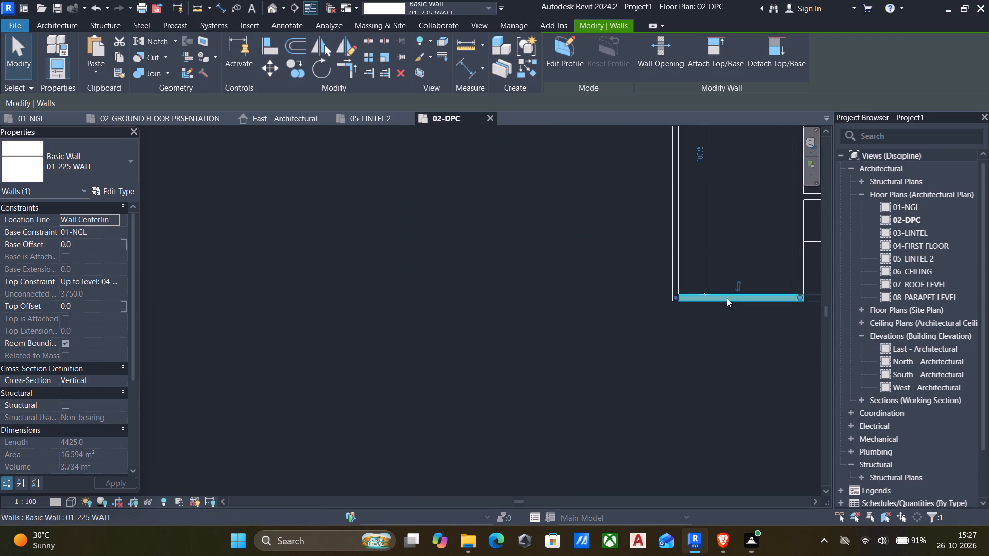
pyautogui.moveTo(437, 364); pyautogui.dragTo(177, 383, button='middle')
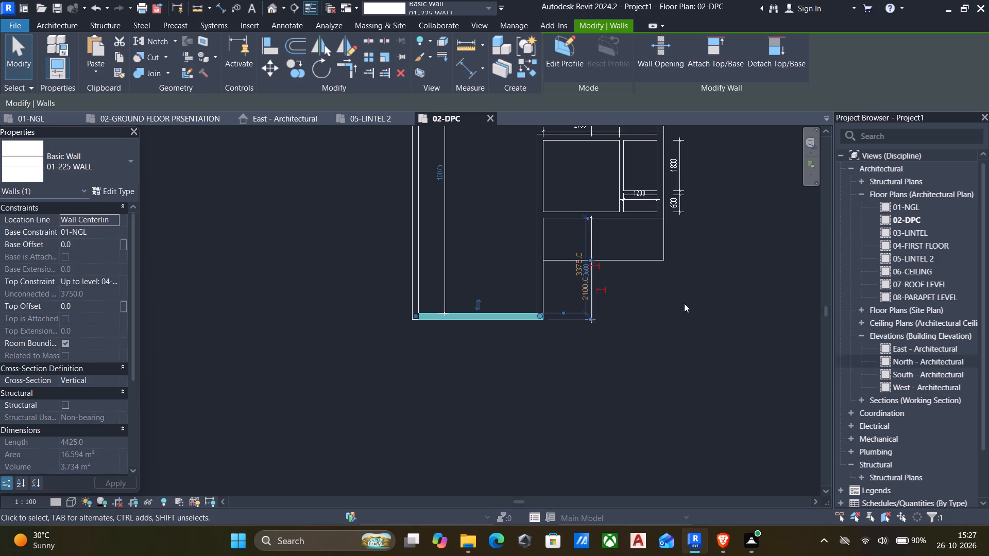
pyautogui.click(660, 353)
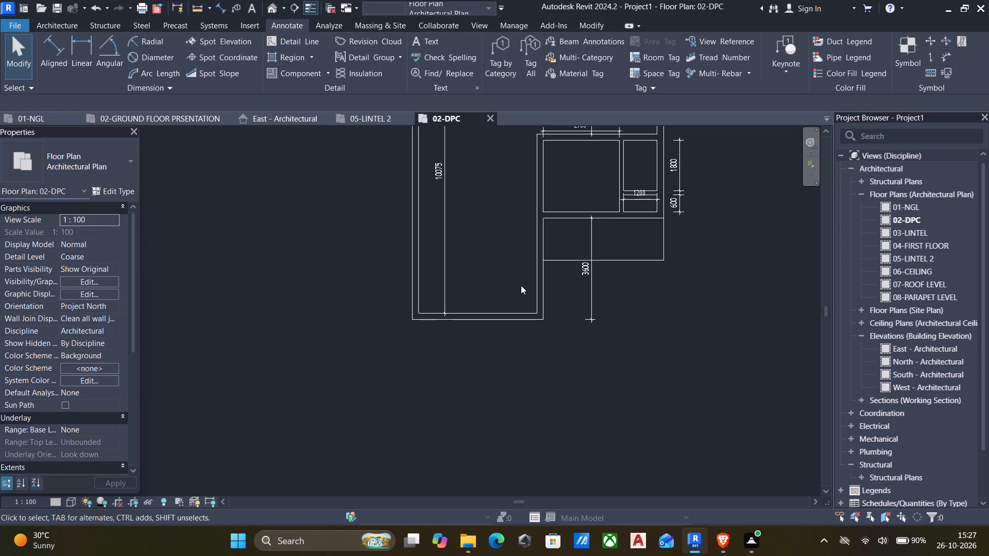
pyautogui.moveTo(505, 297); pyautogui.dragTo(497, 397, button='middle')
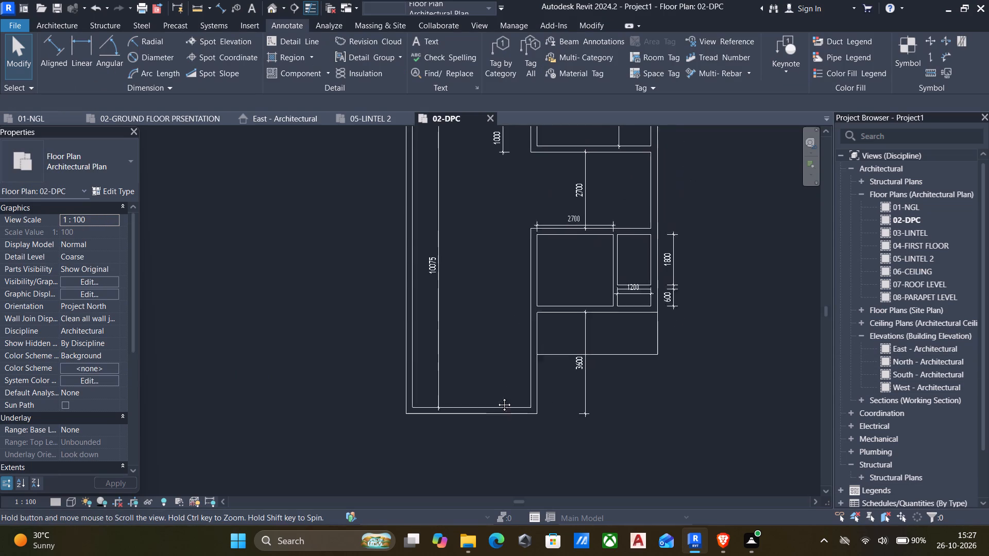
pyautogui.moveTo(497, 397); pyautogui.dragTo(489, 413, button='middle')
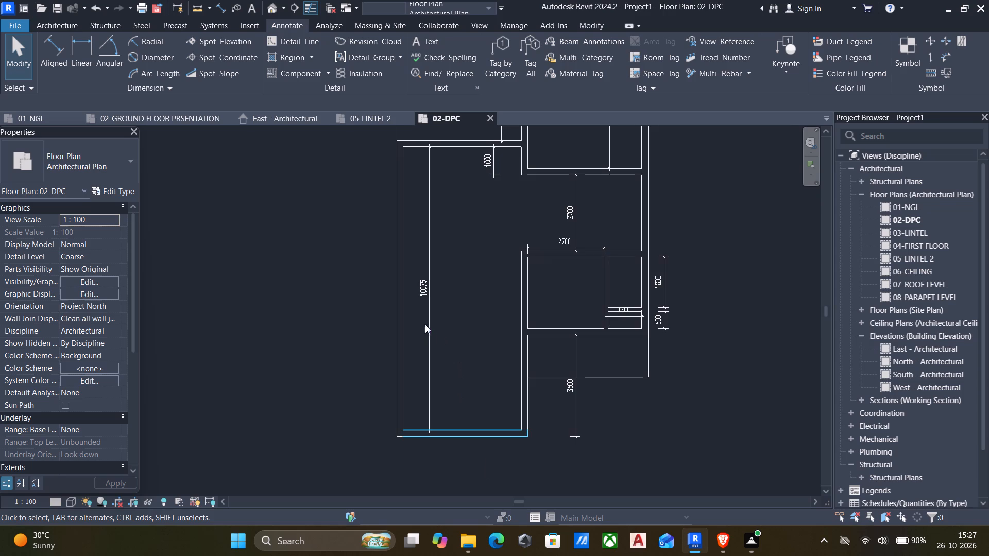
pyautogui.scroll(5, 427, 291)
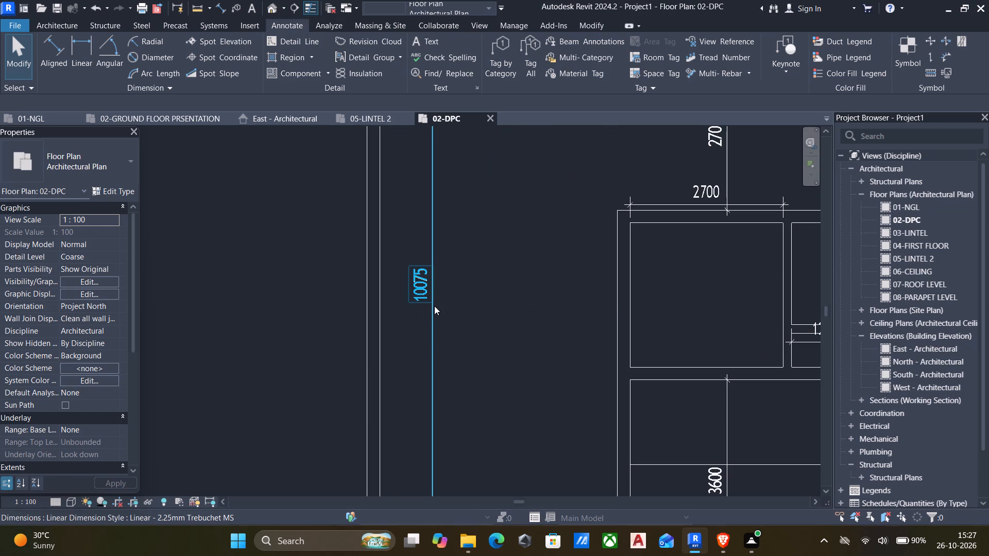
pyautogui.scroll(-10, 434, 306)
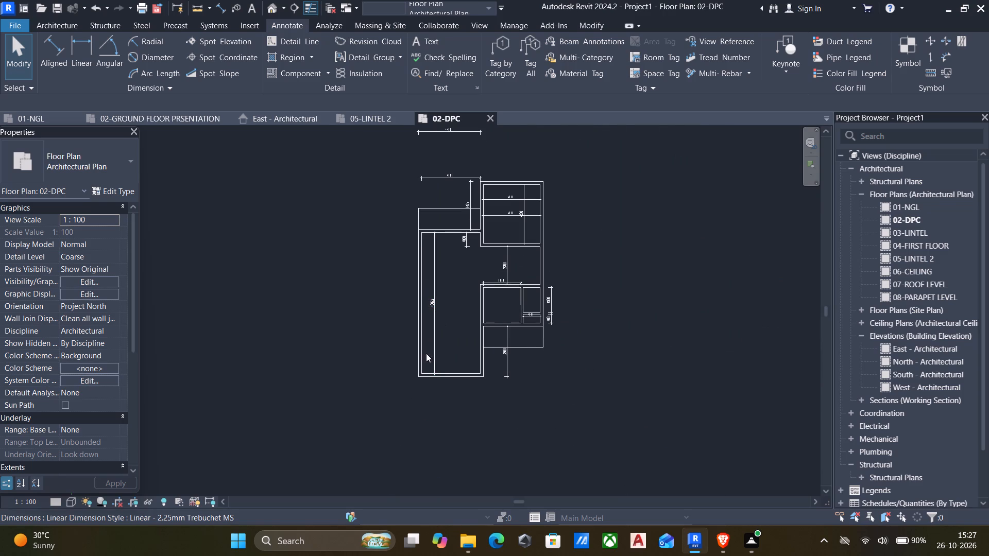
pyautogui.click(534, 347)
pyautogui.click(562, 421)
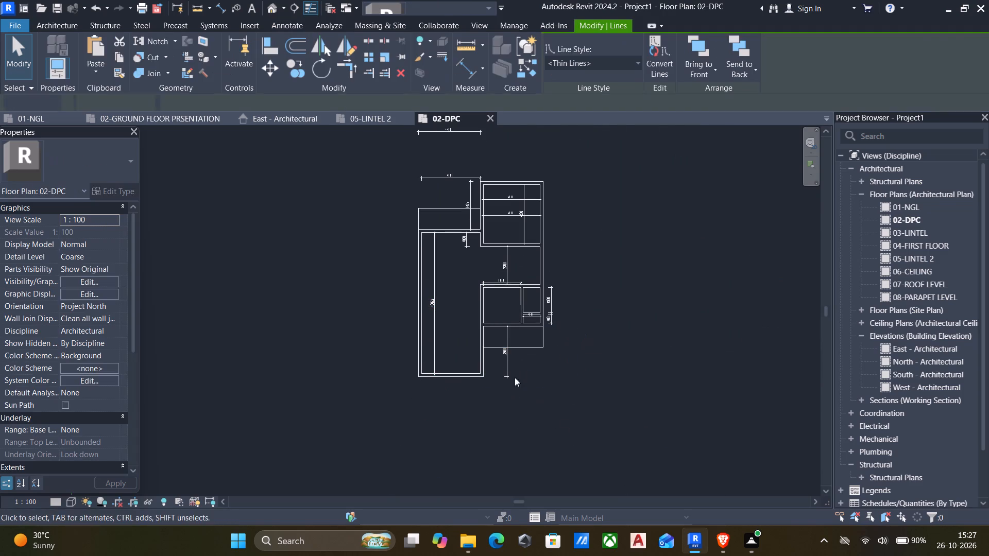
# Select all linear dimensions of the 2.25 mm Trebuchet MS style in the 02-DPC plan and delete them.
pyautogui.click(506, 365)
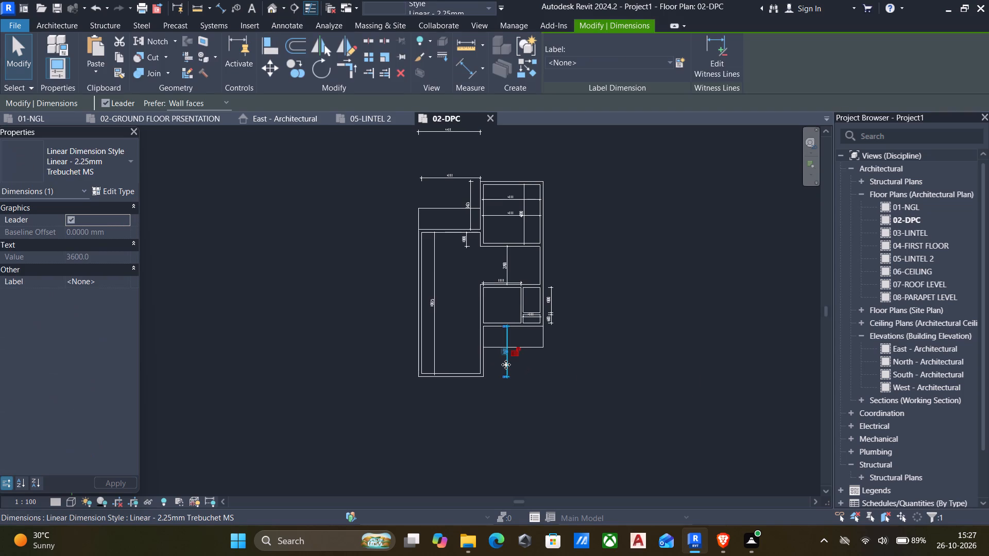
pyautogui.write('sa')
pyautogui.press('Delete')
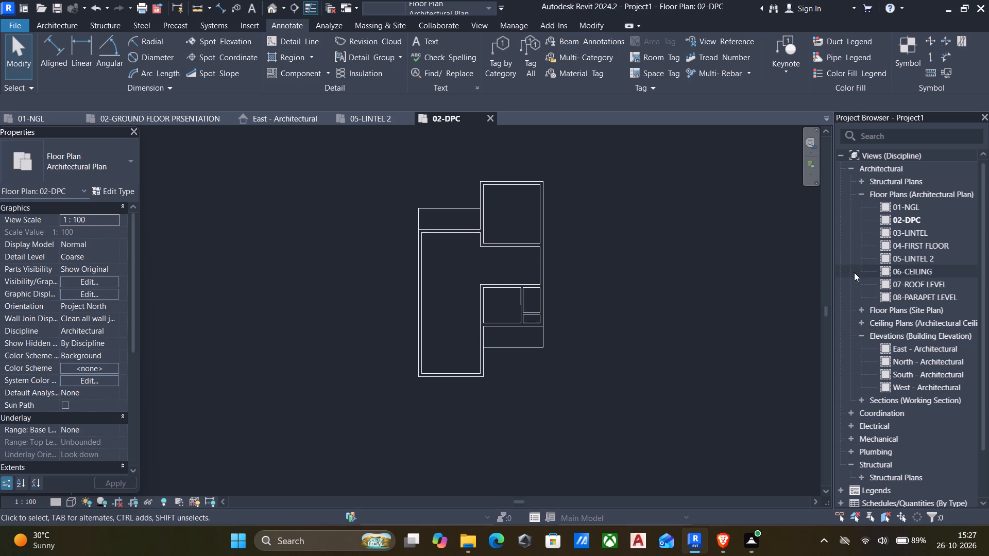
# Copy the detail-line outlines north of the west block and south of the east wing, pasting them aligned into Floor Plan 01-NGL.
pyautogui.doubleClick(890, 218)
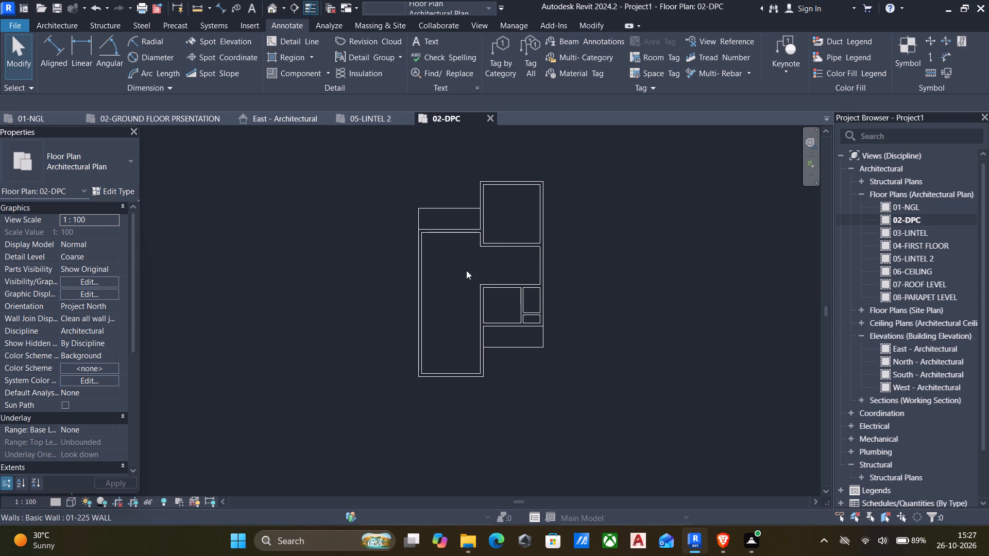
pyautogui.scroll(4, 579, 380)
pyautogui.moveTo(550, 358); pyautogui.dragTo(420, 319)
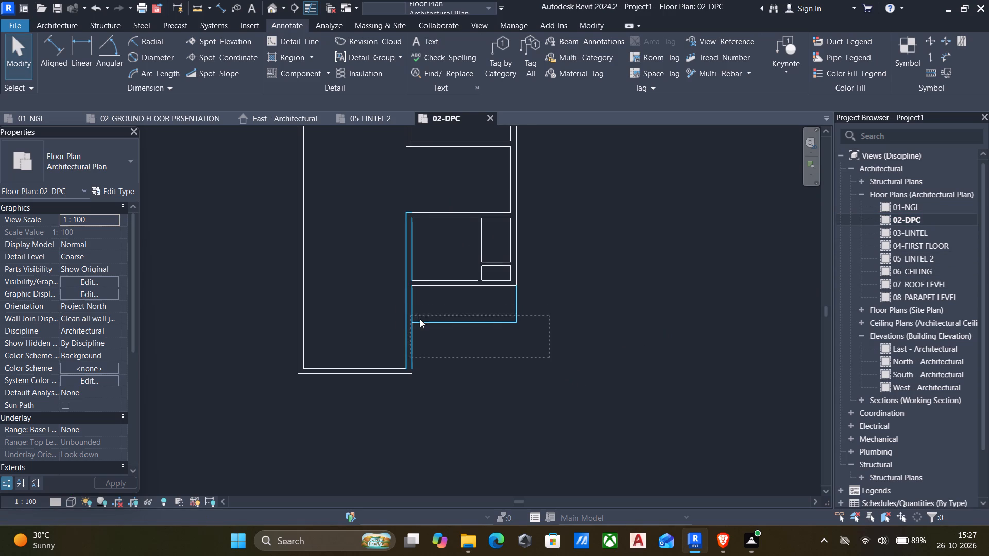
pyautogui.moveTo(420, 319); pyautogui.dragTo(464, 318)
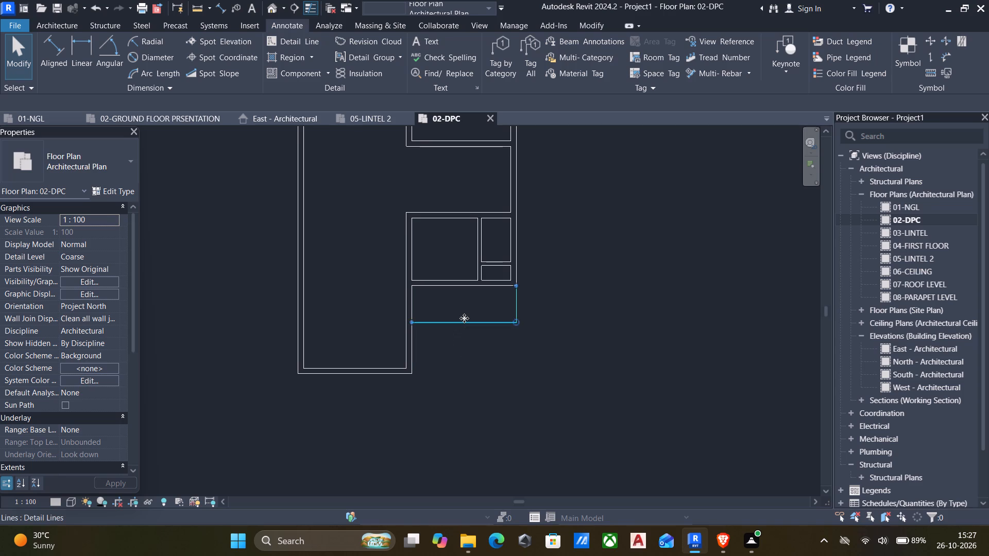
pyautogui.scroll(-3, 464, 318)
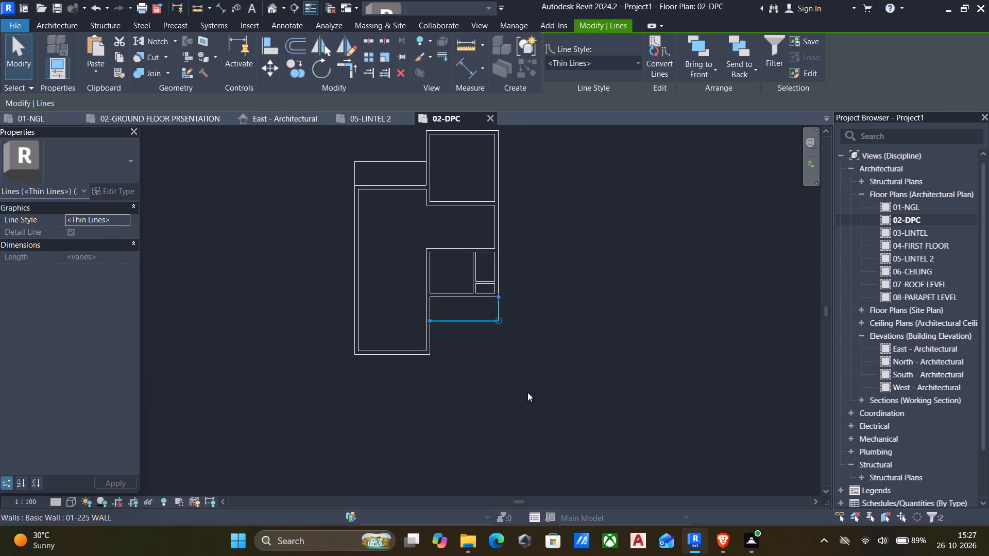
pyautogui.moveTo(353, 296); pyautogui.dragTo(607, 523, button='middle')
pyautogui.moveTo(390, 281); pyautogui.dragTo(607, 523, button='right')
pyautogui.scroll(2, 632, 440)
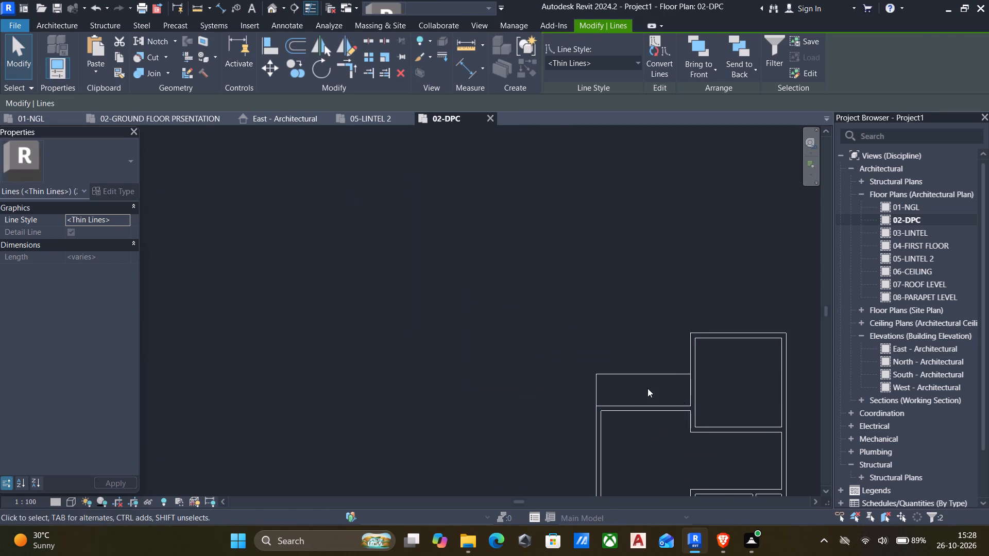
pyautogui.moveTo(640, 386); pyautogui.dragTo(541, 319)
pyautogui.scroll(-5, 541, 319)
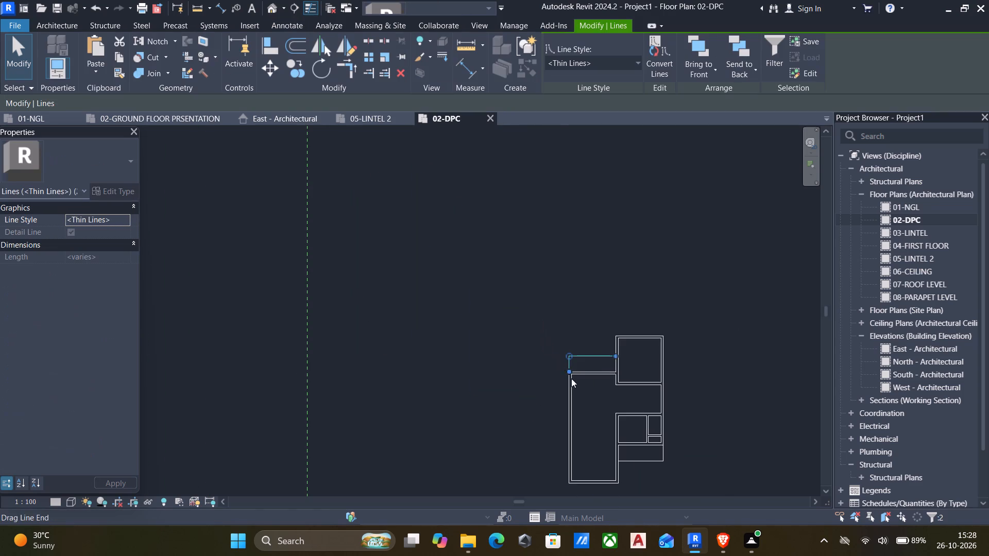
pyautogui.keyDown('ctrl'); pyautogui.moveTo(689, 482); pyautogui.dragTo(688, 481); pyautogui.keyUp('ctrl')
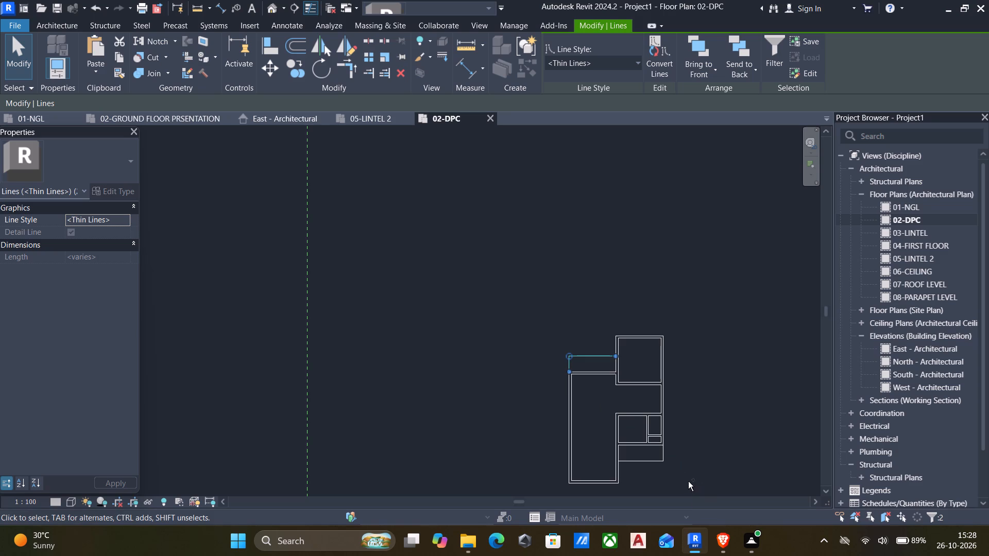
pyautogui.keyDown('ctrl'); pyautogui.moveTo(688, 481); pyautogui.dragTo(639, 455); pyautogui.keyUp('ctrl')
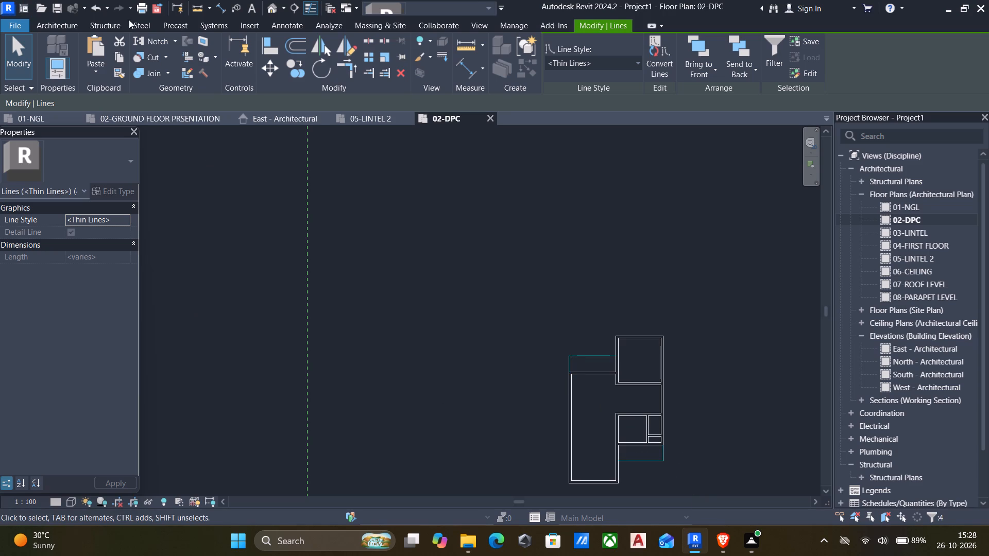
pyautogui.click(120, 55)
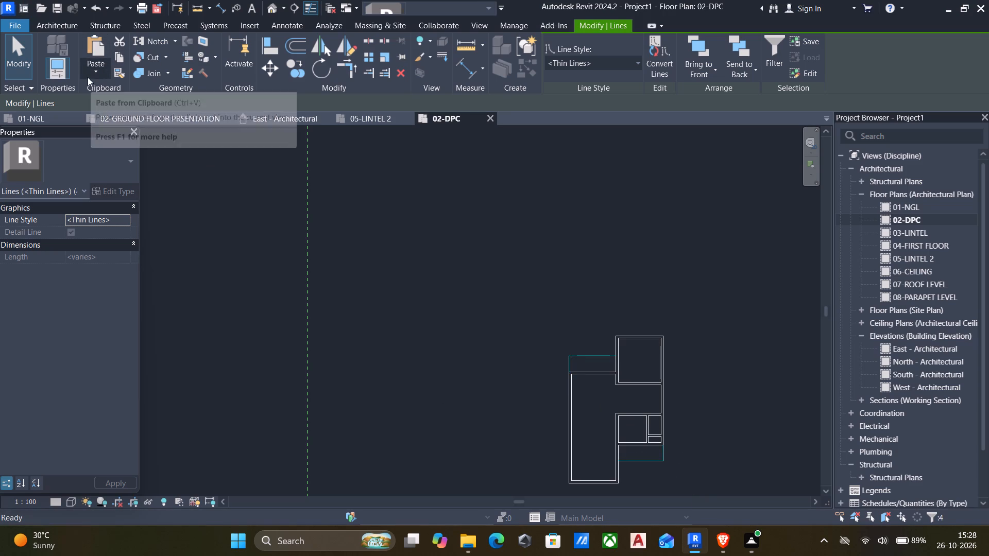
pyautogui.click(92, 71)
pyautogui.click(151, 143)
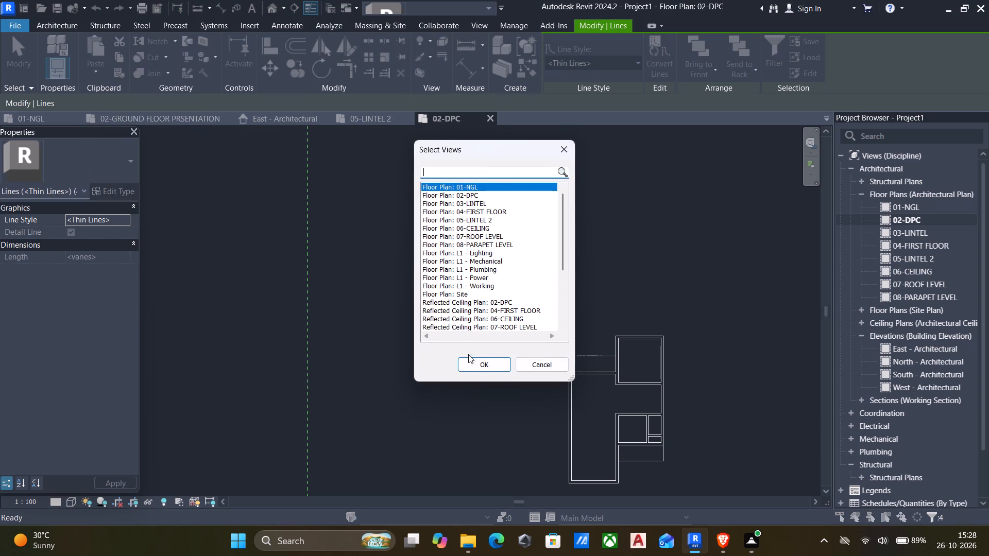
pyautogui.click(471, 361)
# Select all thin detail lines in the 02-DPC plan and delete them, leaving the walls in place.
pyautogui.moveTo(590, 422); pyautogui.dragTo(478, 298, button='middle')
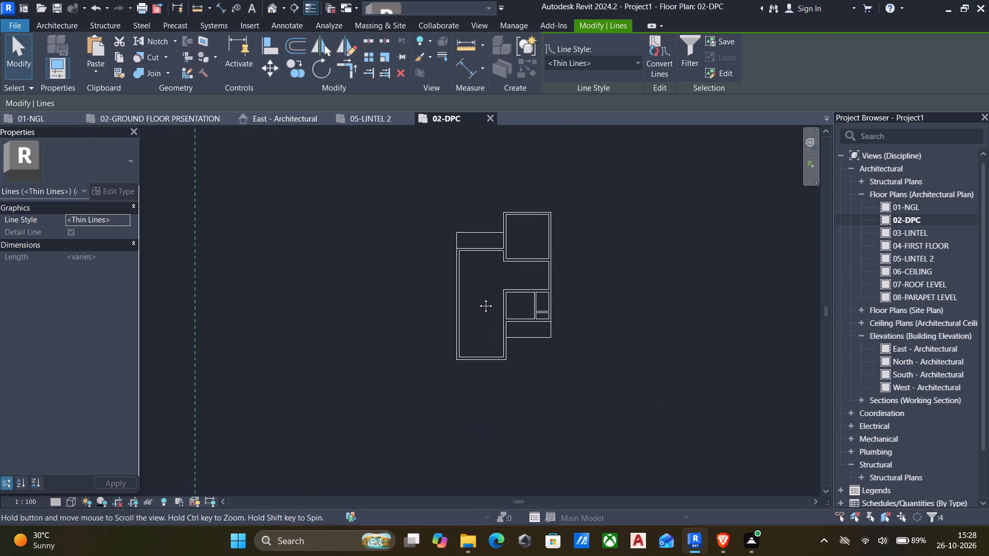
pyautogui.moveTo(478, 298); pyautogui.dragTo(480, 297, button='middle')
pyautogui.scroll(2, 497, 320)
pyautogui.click(532, 336)
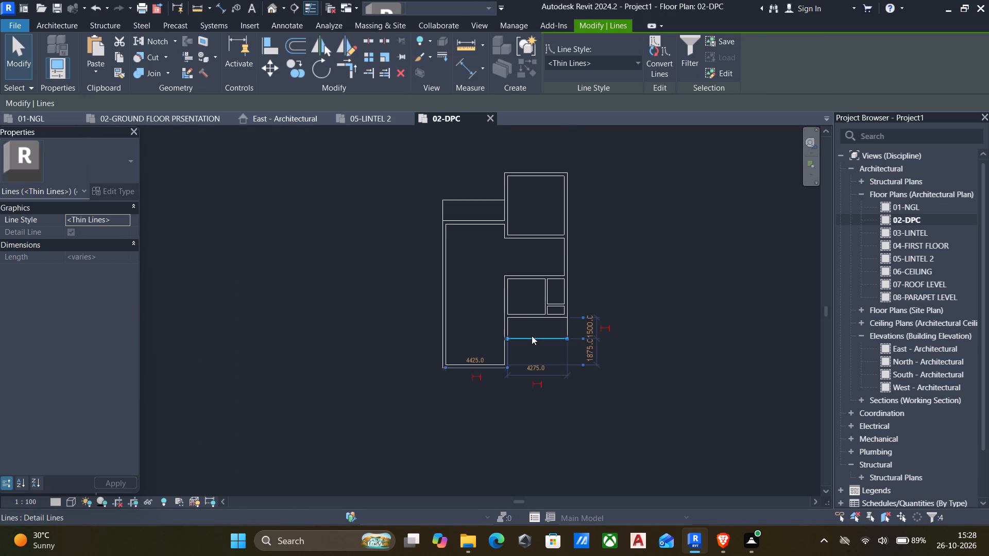
pyautogui.write('sa')
pyautogui.press('Delete')
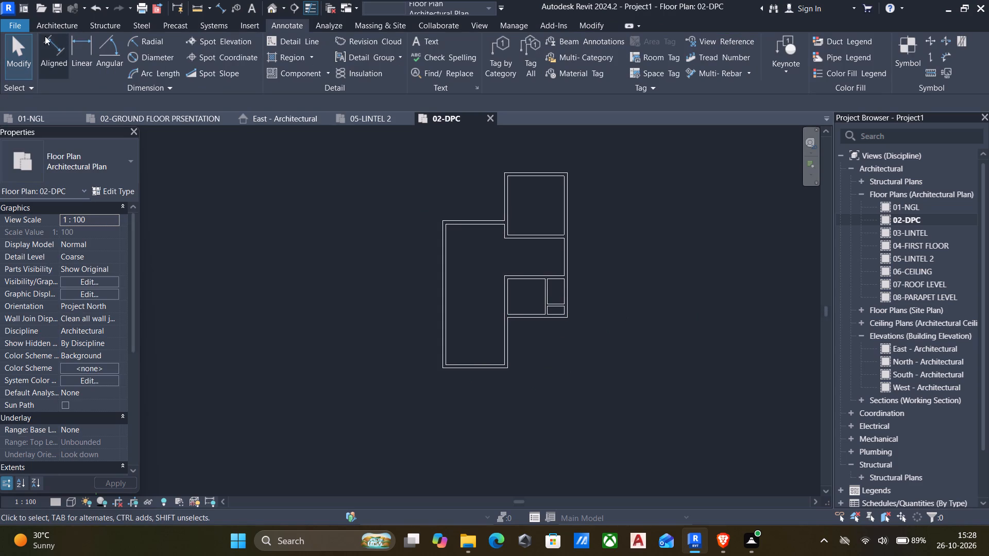
# Start the Door command in the 02-DPC plan and look through the door types loaded in the project.
pyautogui.click(55, 25)
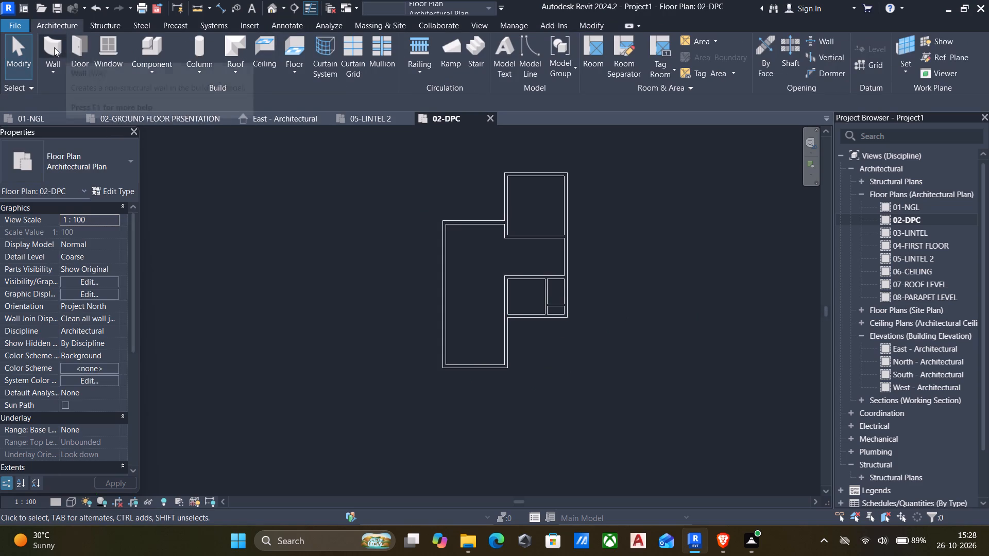
pyautogui.click(75, 49)
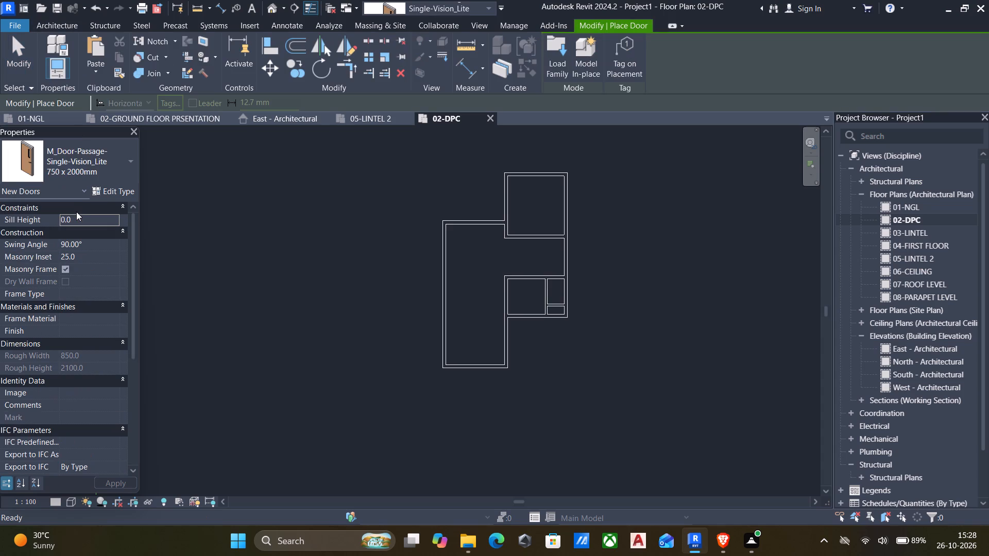
pyautogui.click(94, 157)
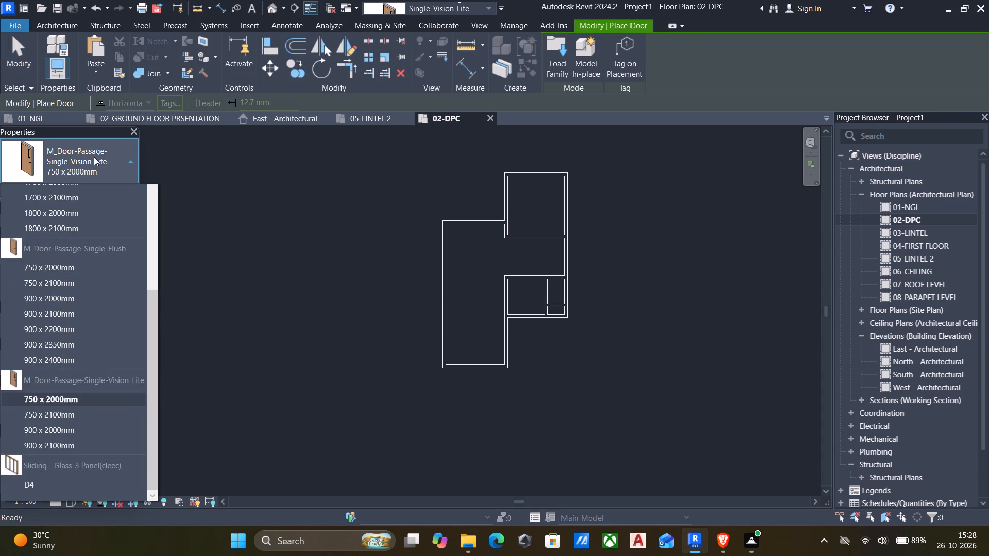
pyautogui.scroll(10, 106, 232)
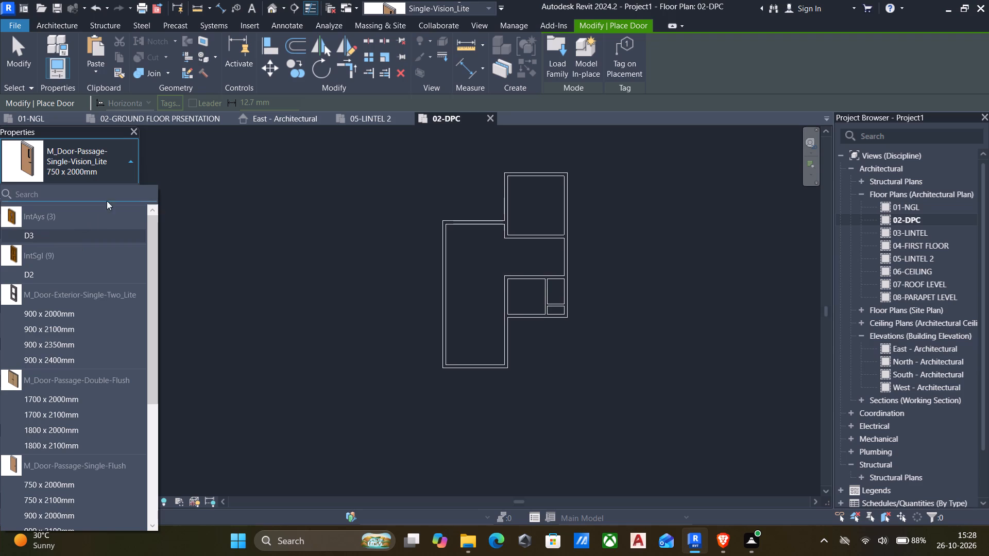
# Look through the door types available in the REVIT MINI ground floor presentation plan, including IntSgl (9) D1.
pyautogui.click(180, 119)
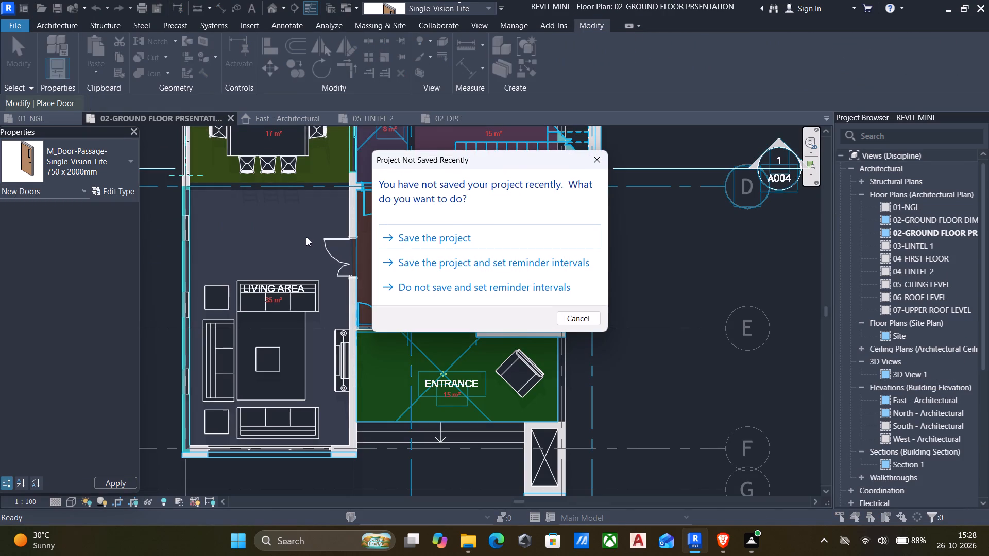
pyautogui.click(604, 161)
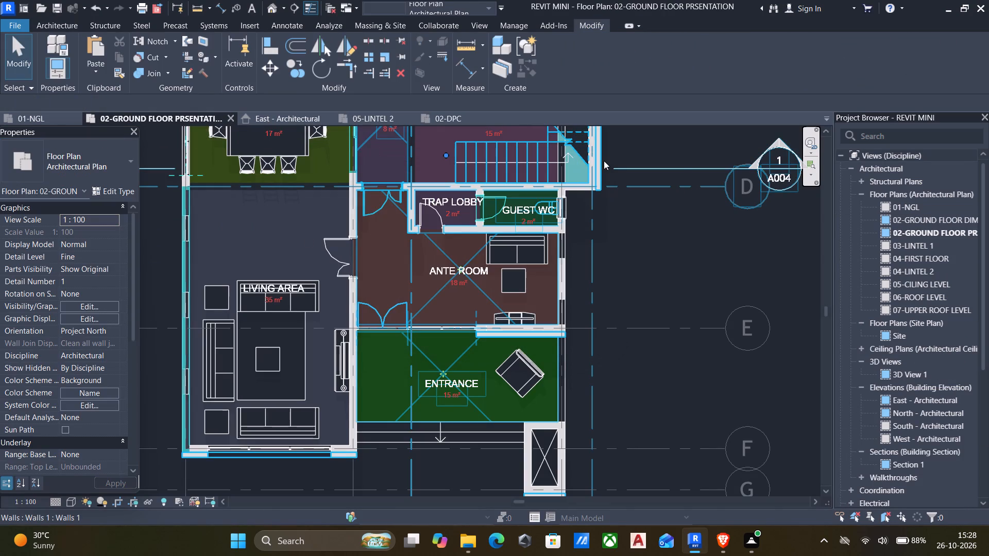
pyautogui.write('dr')
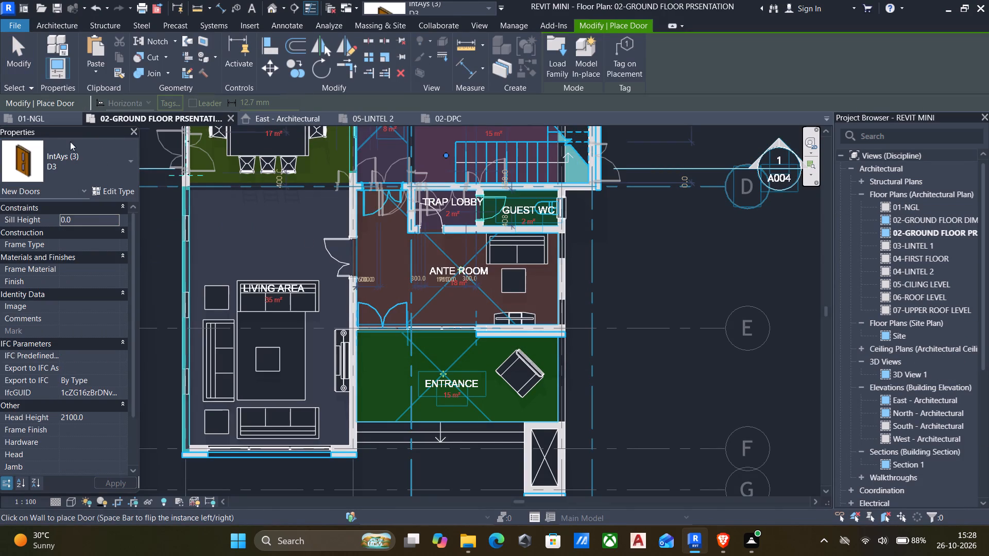
pyautogui.click(60, 143)
pyautogui.click(57, 155)
pyautogui.click(57, 155)
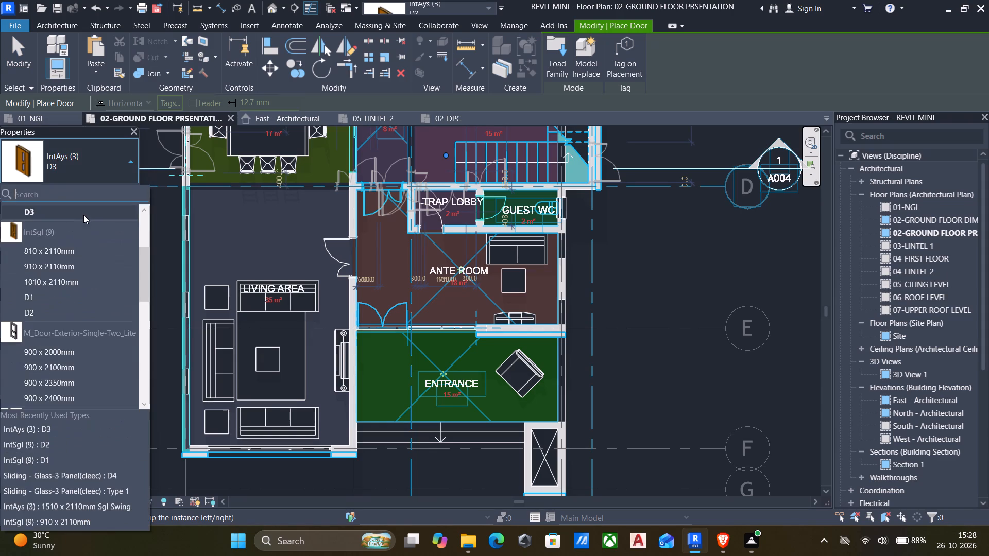
pyautogui.scroll(12, 83, 215)
pyautogui.scroll(-2, 92, 206)
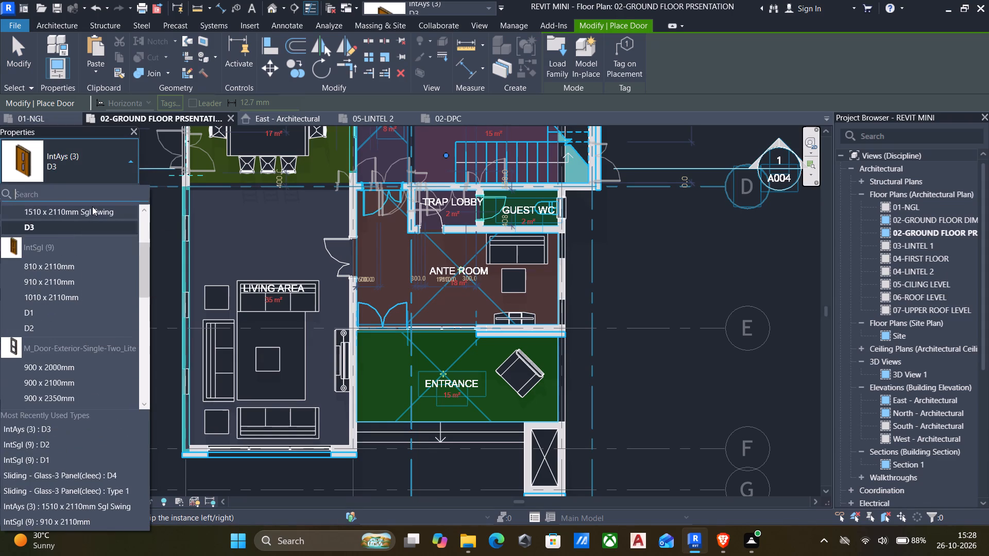
pyautogui.click(46, 309)
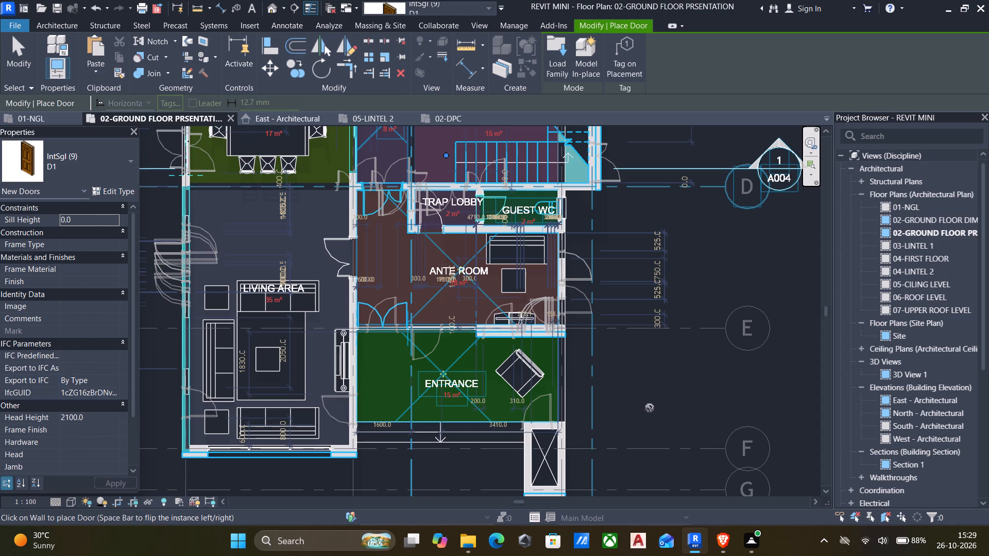
pyautogui.press('Escape')
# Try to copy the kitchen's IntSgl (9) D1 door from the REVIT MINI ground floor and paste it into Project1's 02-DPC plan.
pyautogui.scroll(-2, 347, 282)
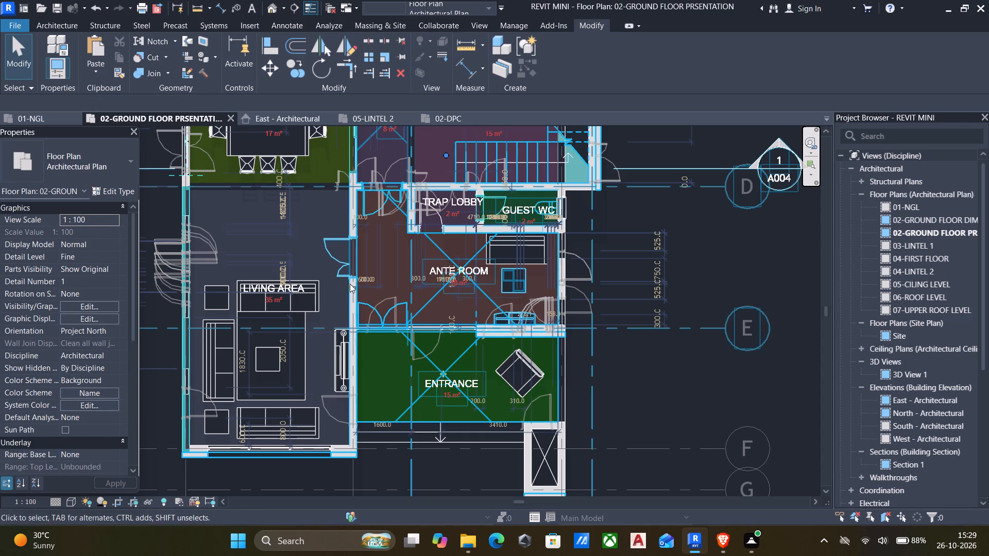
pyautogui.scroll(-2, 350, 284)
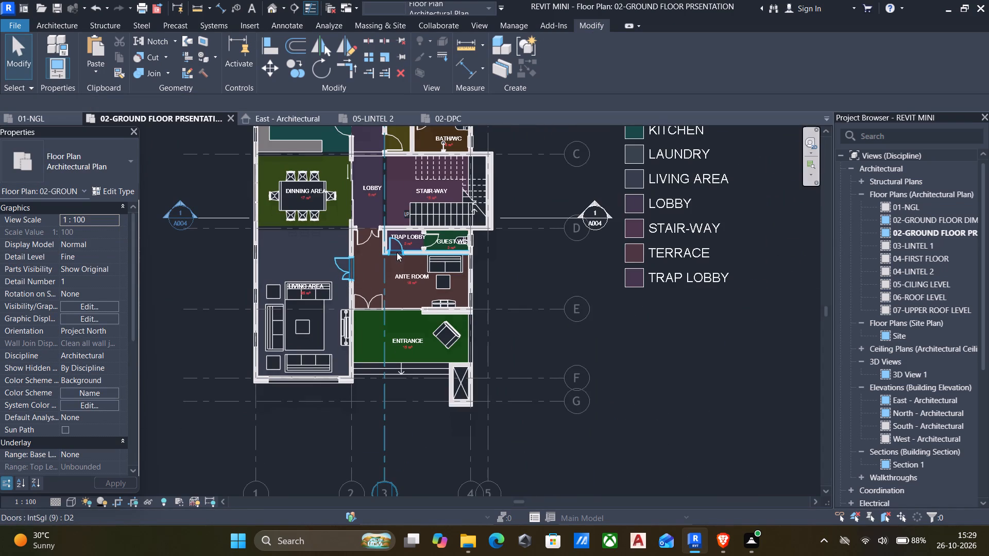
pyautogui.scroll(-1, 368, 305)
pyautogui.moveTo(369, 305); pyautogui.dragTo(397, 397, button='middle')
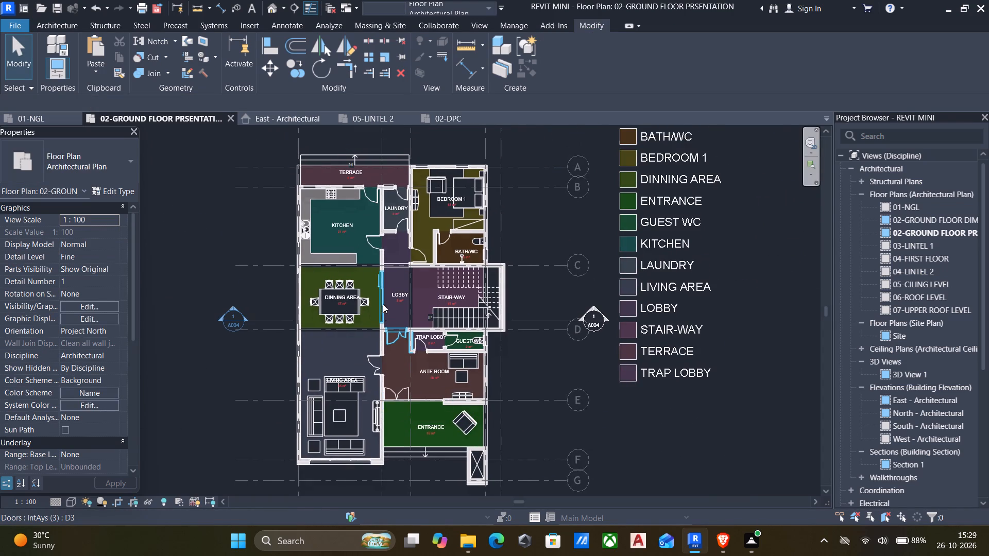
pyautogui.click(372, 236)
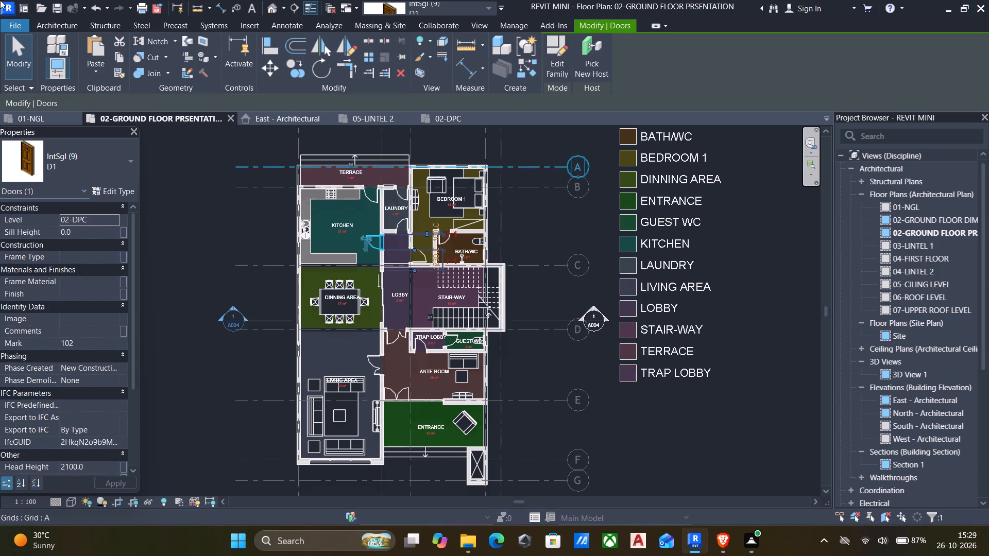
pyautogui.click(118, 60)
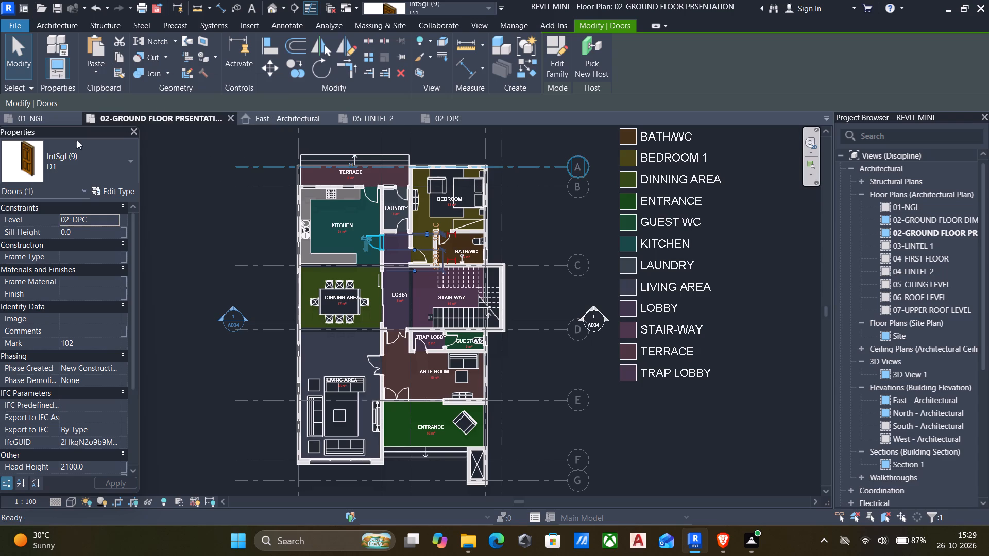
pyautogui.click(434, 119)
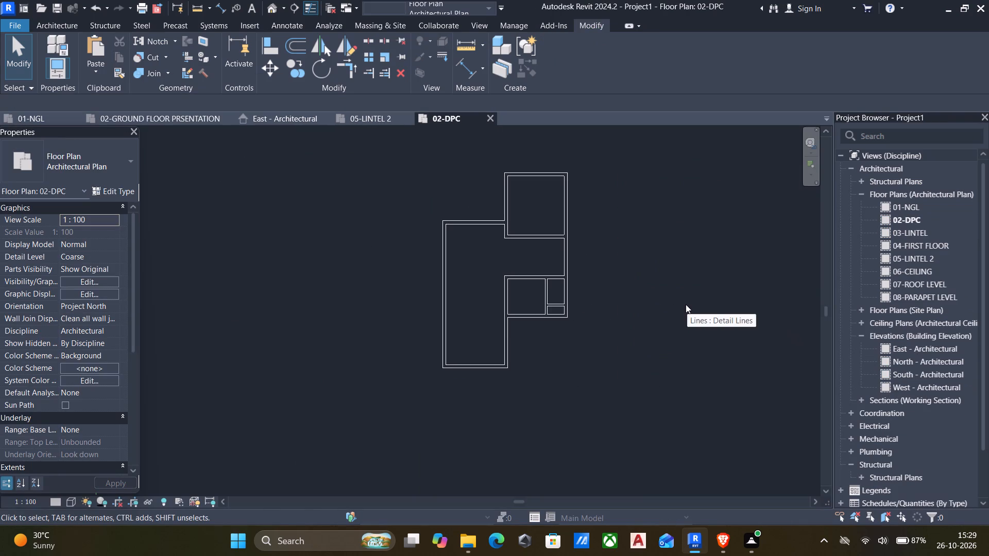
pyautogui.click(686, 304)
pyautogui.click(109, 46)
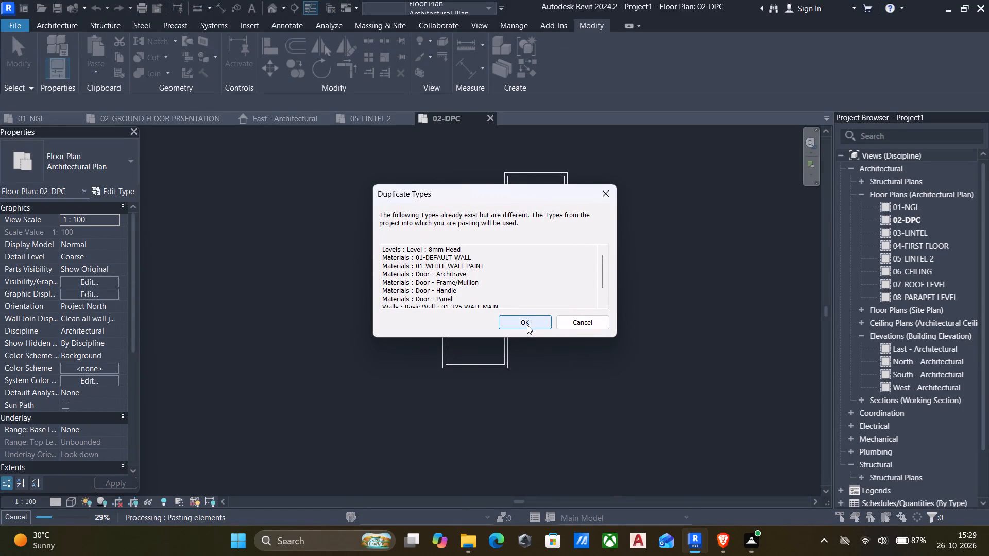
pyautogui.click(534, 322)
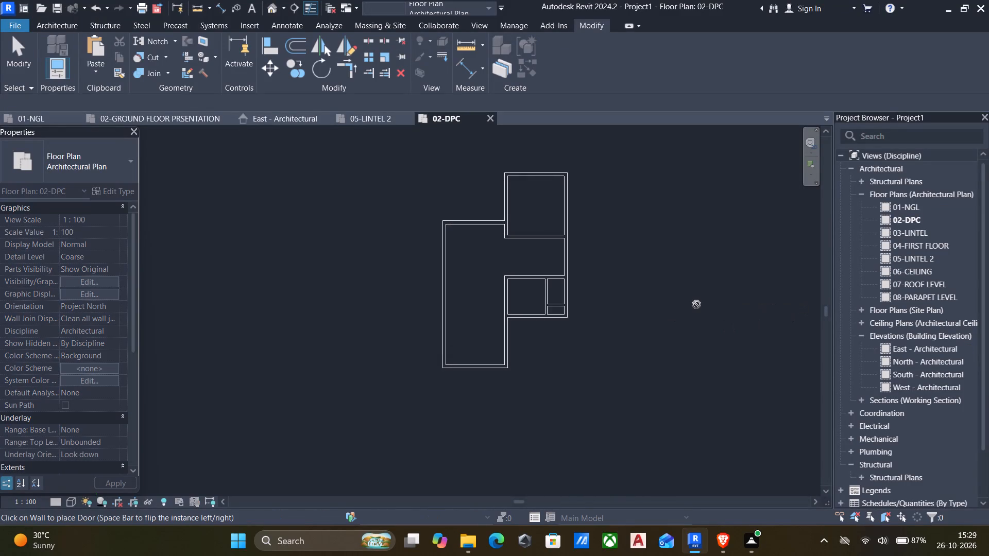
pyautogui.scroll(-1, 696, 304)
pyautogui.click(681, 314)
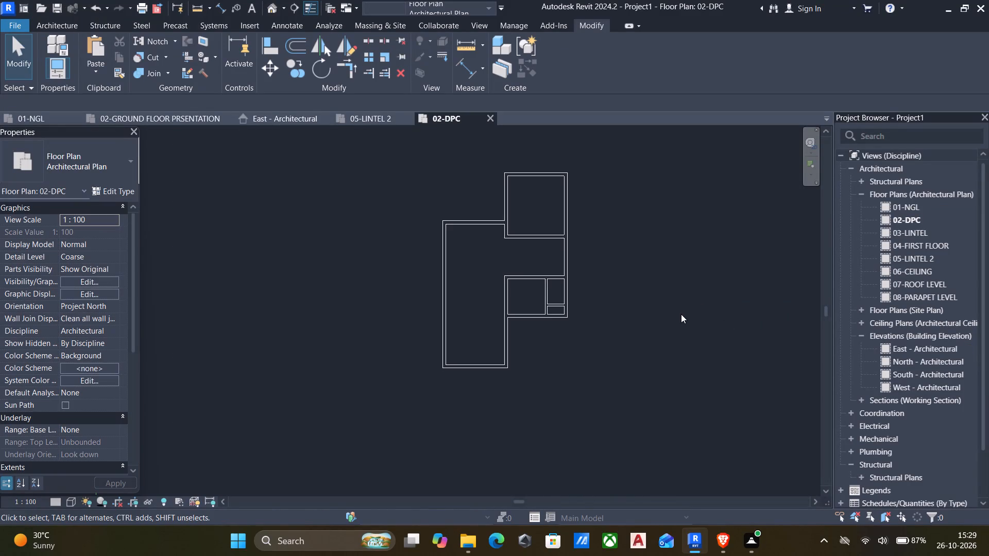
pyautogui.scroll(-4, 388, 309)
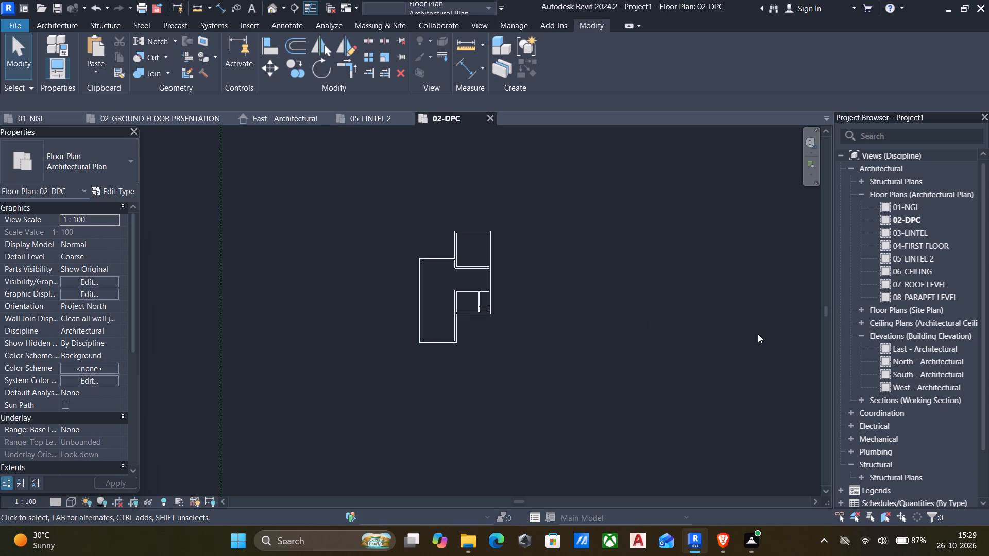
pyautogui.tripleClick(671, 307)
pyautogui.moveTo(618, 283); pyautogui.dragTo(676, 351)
# Start the Door command in the 02-DPC plan with type IntSgl (9) D2 and duplicate it as a new type named D1.
pyautogui.write('dr')
pyautogui.click(105, 161)
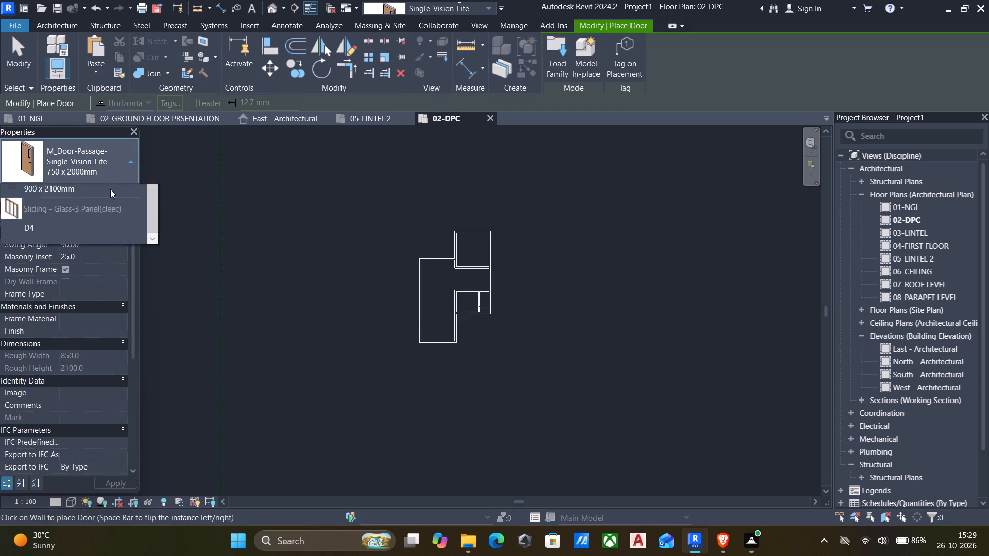
pyautogui.scroll(12, 126, 219)
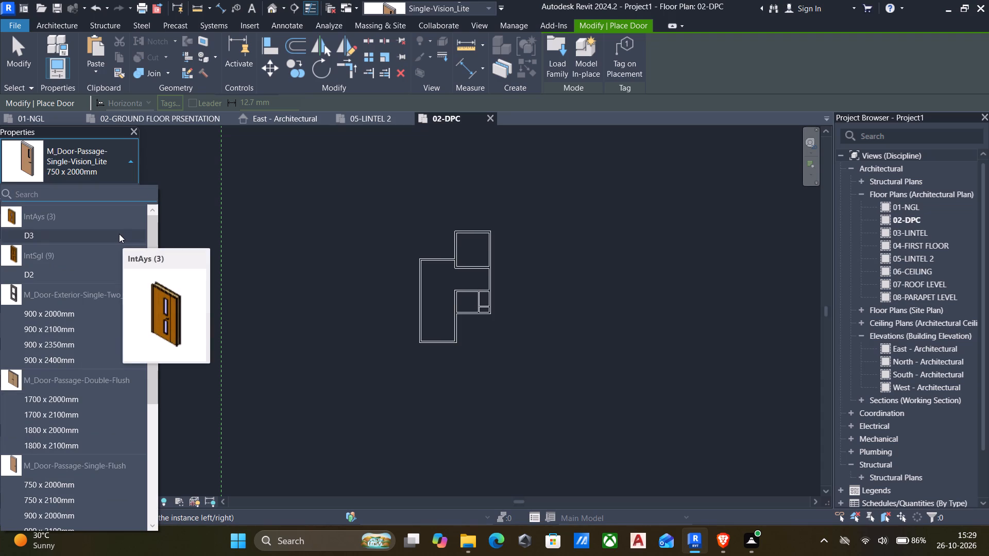
pyautogui.scroll(-4, 0, 245)
pyautogui.scroll(-8, 43, 275)
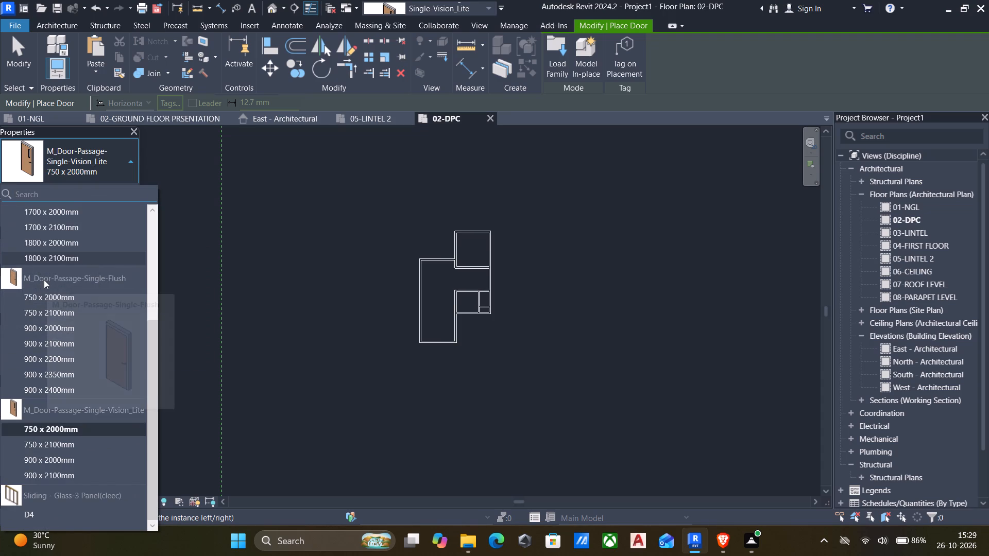
pyautogui.scroll(-5, 38, 457)
pyautogui.scroll(4, 45, 460)
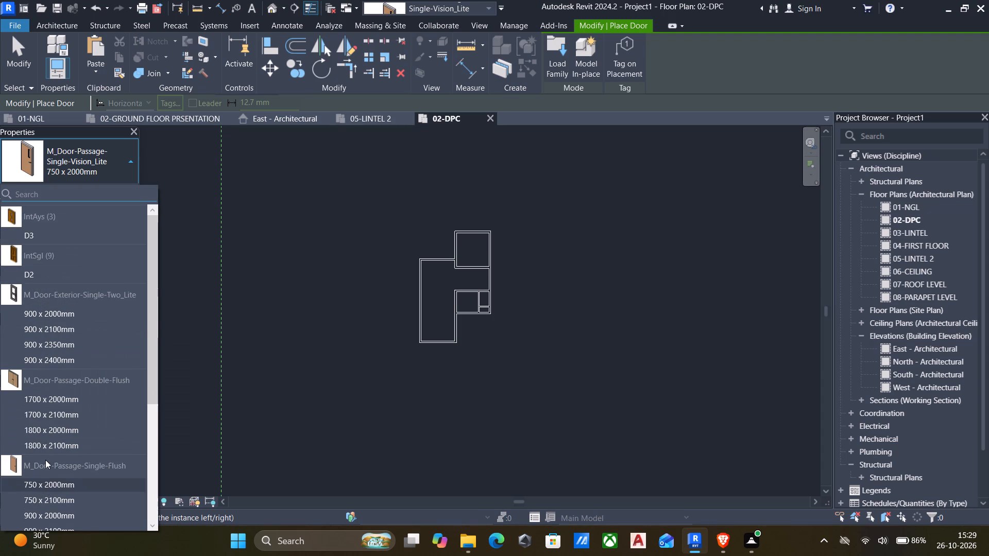
pyautogui.scroll(10, 48, 457)
pyautogui.click(53, 270)
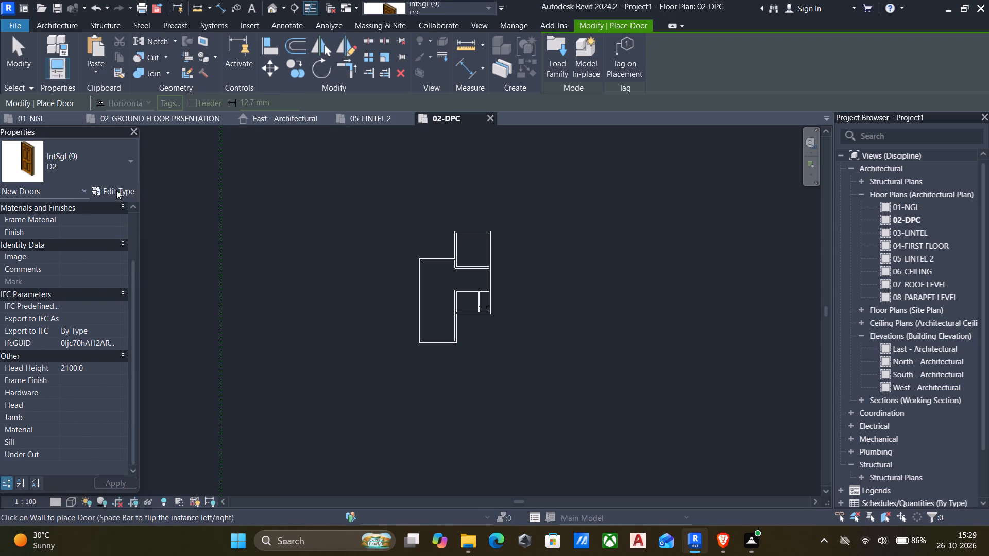
pyautogui.click(116, 189)
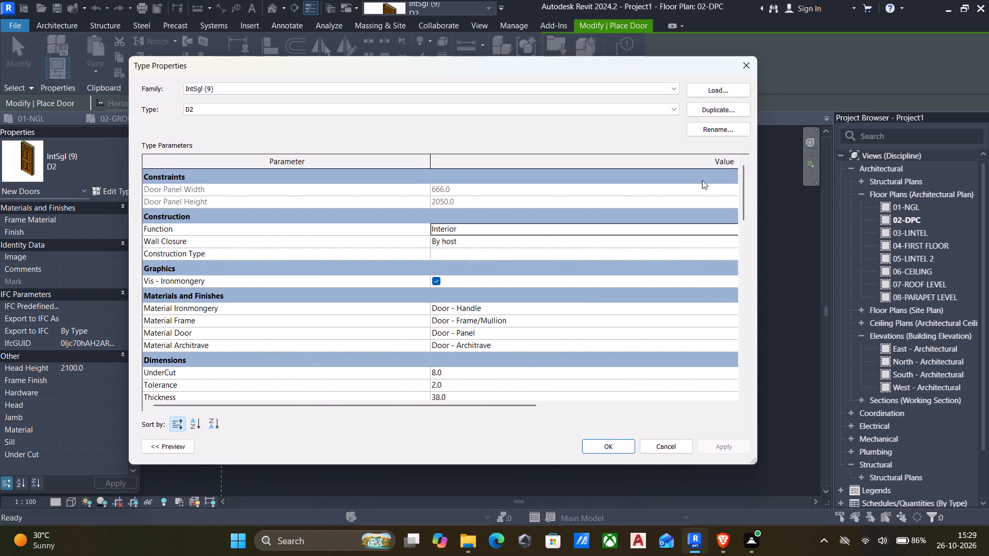
pyautogui.click(715, 111)
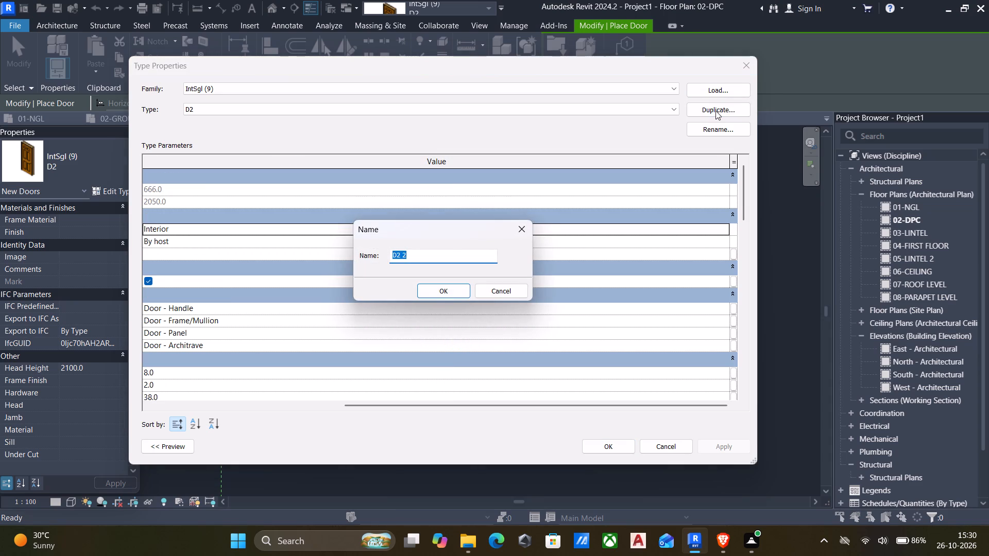
pyautogui.press('BackSpace')
pyautogui.press('BackSpace')
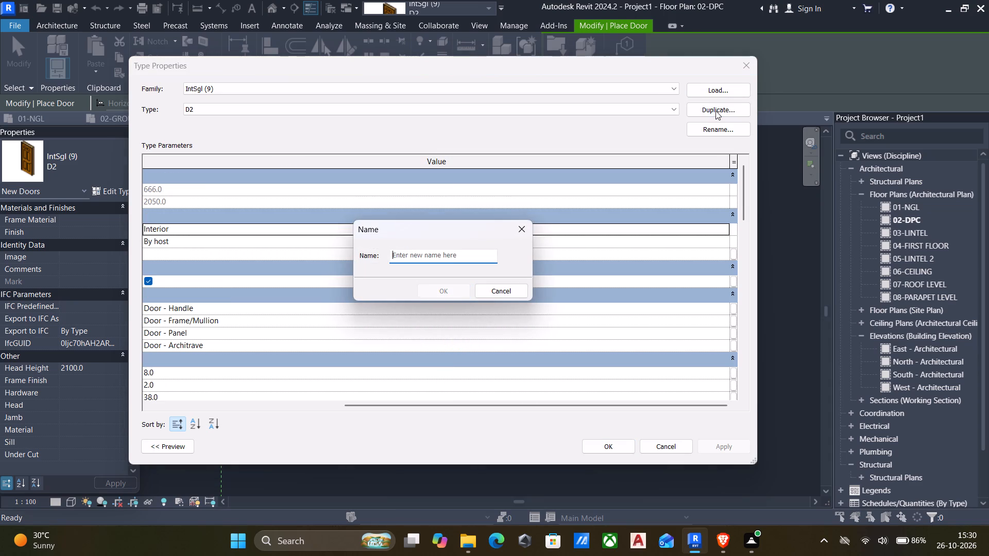
pyautogui.press('d')
pyautogui.press('pagedown')
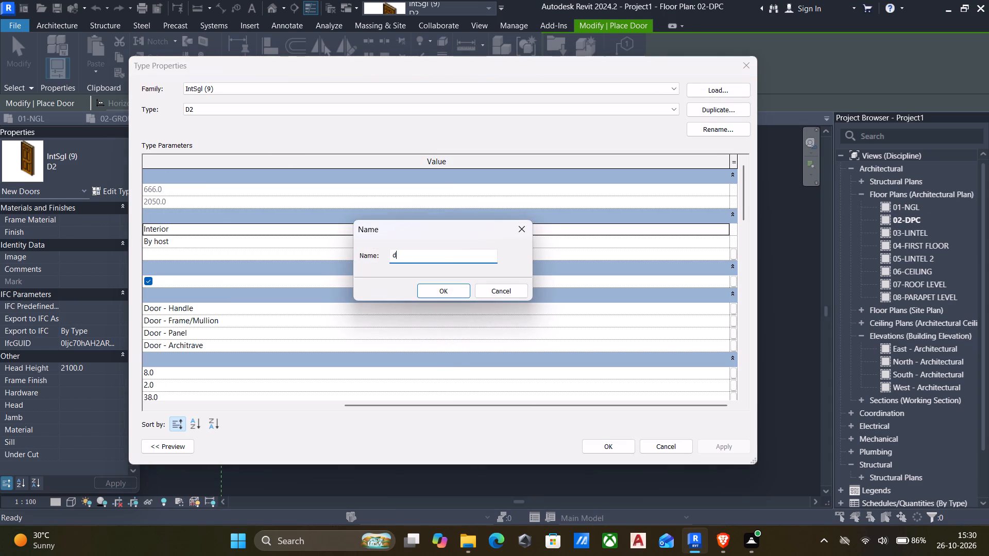
pyautogui.press('BackSpace')
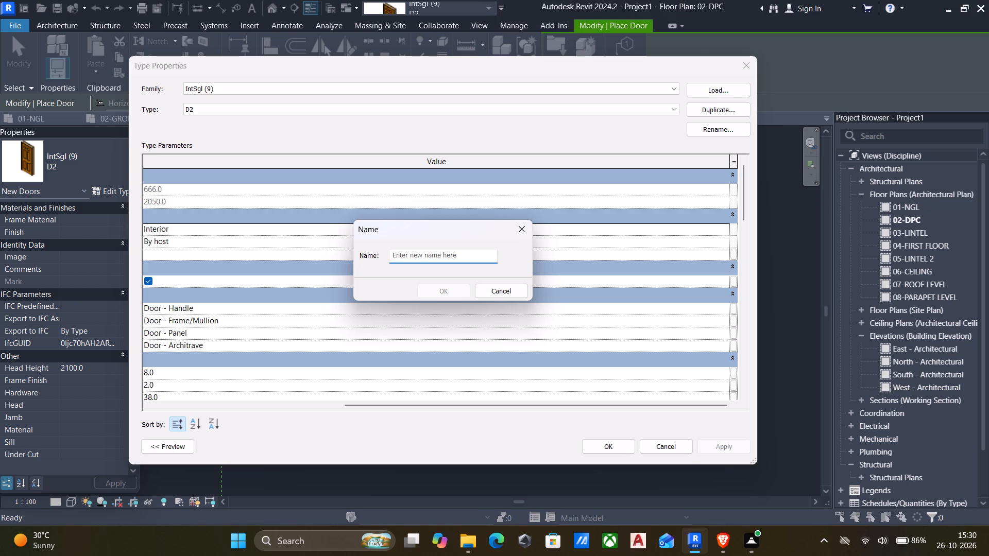
pyautogui.press('d')
pyautogui.press('End')
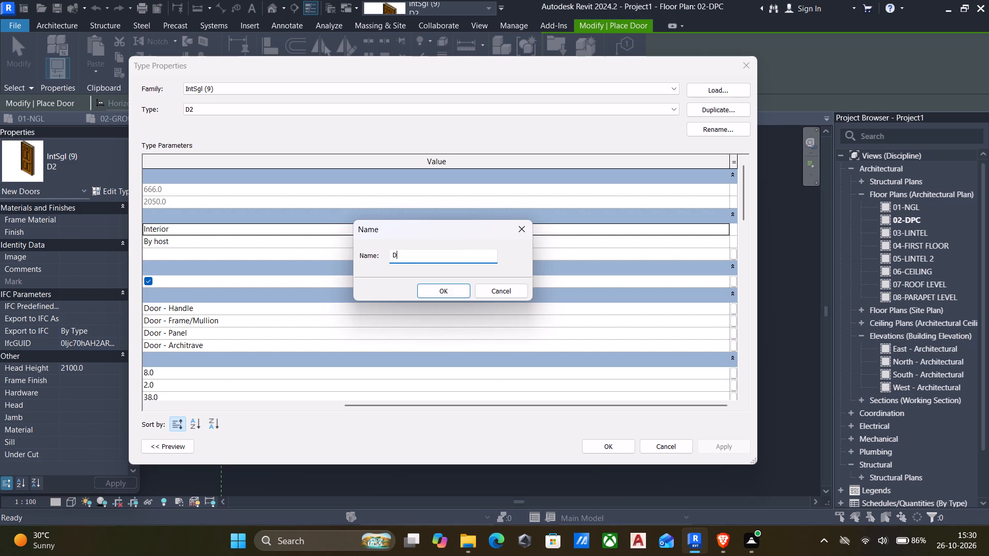
pyautogui.press('1')
pyautogui.click(452, 292)
# Set the width of the new D1 door type to 900 mm and apply it.
pyautogui.moveTo(506, 402); pyautogui.dragTo(208, 398)
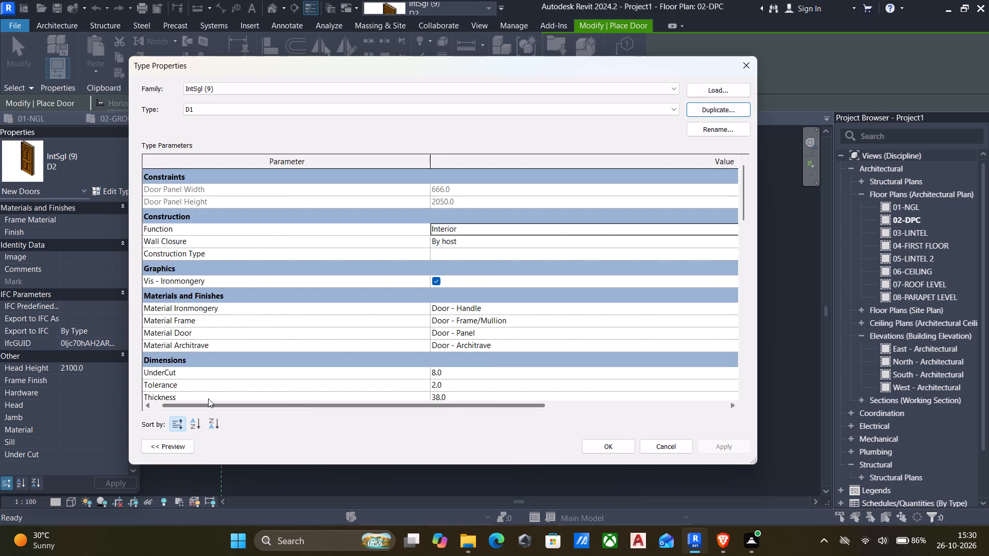
pyautogui.moveTo(208, 398); pyautogui.dragTo(152, 397)
pyautogui.scroll(-2, 328, 401)
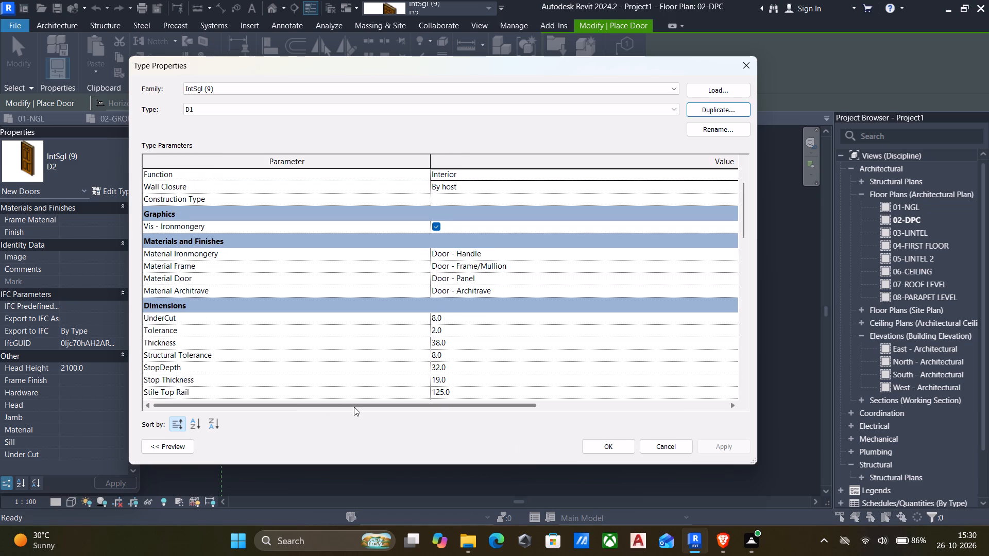
pyautogui.scroll(-4, 357, 407)
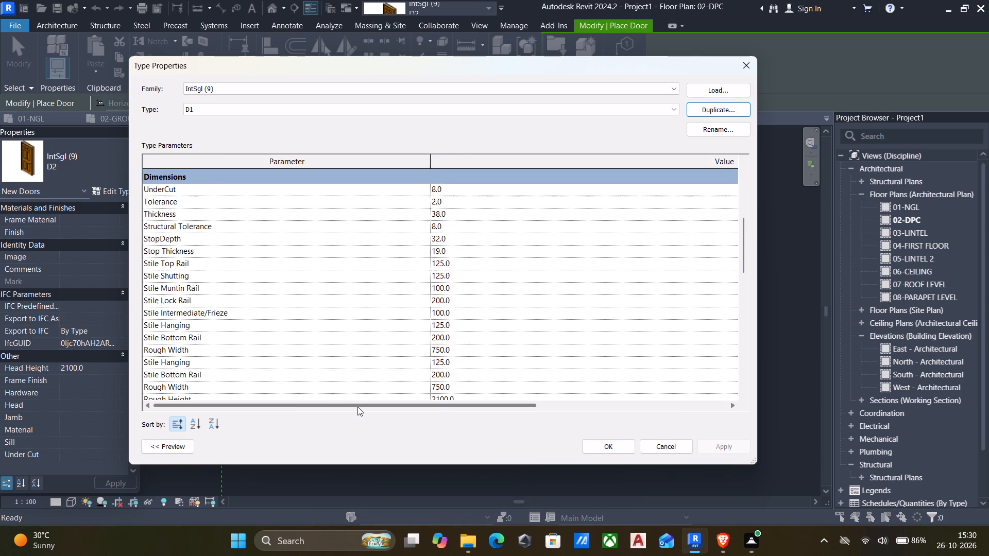
pyautogui.scroll(-4, 357, 407)
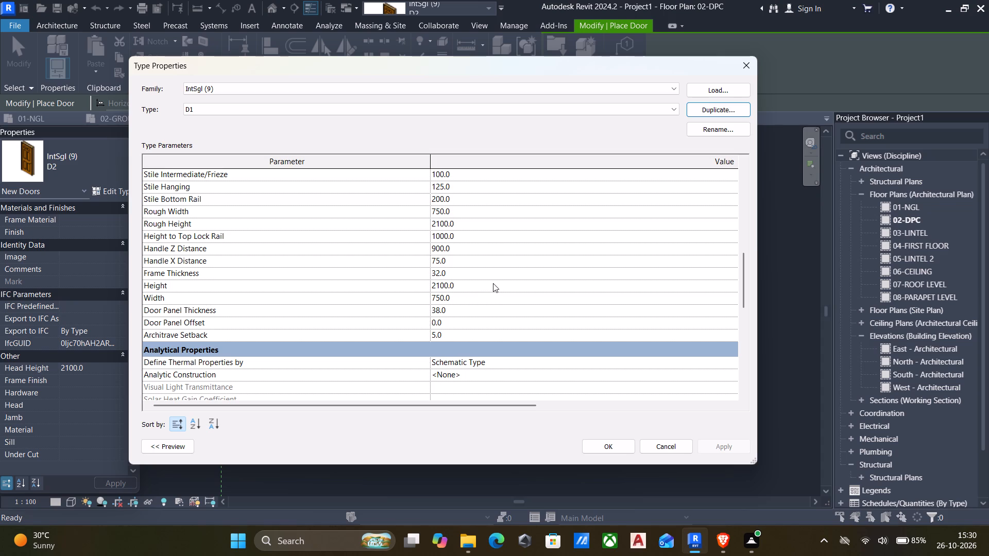
pyautogui.click(463, 300)
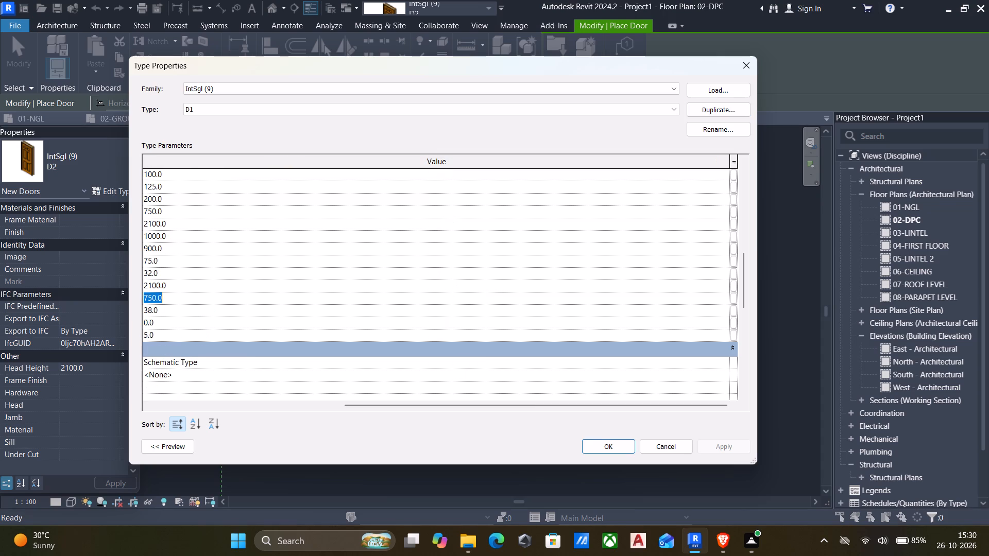
pyautogui.write('900')
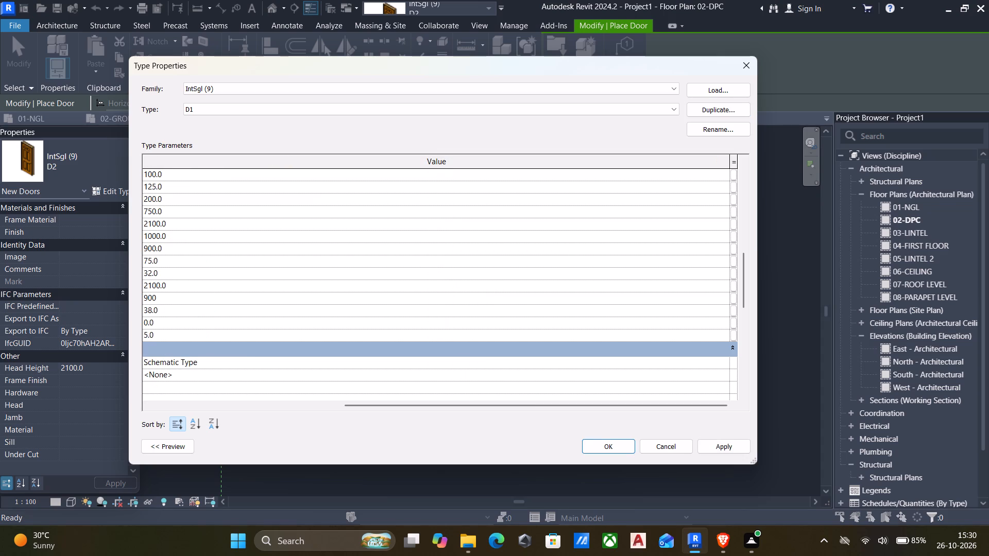
pyautogui.click(714, 443)
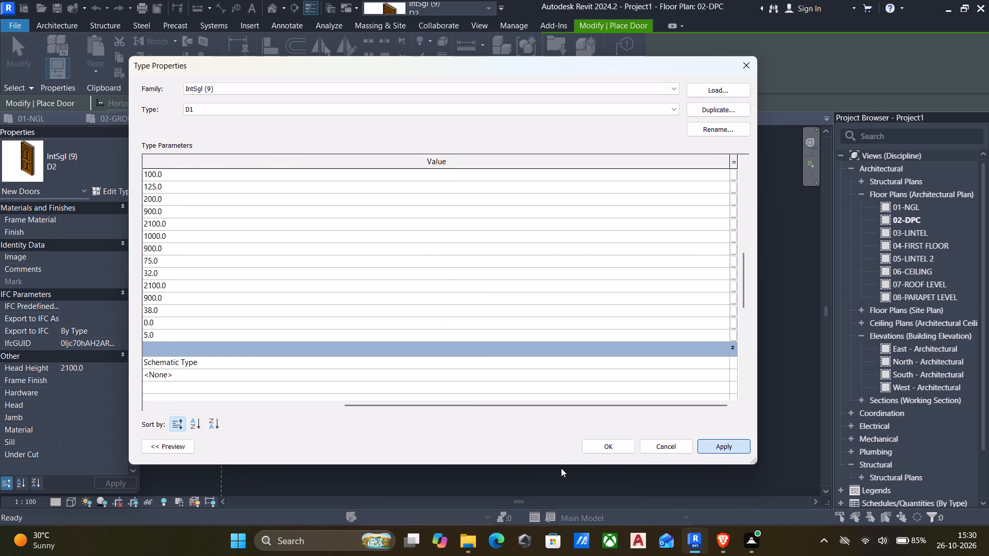
pyautogui.click(606, 448)
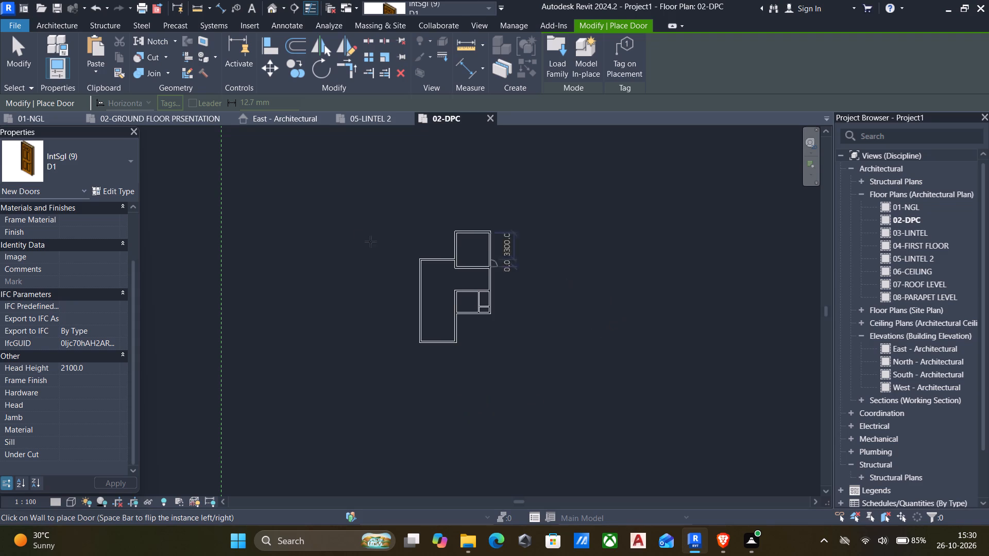
# Place an IntSgl (9) D1 door in the short wall between the large room and the upper room, swinging into the upper room.
pyautogui.scroll(6, 472, 296)
pyautogui.scroll(4, 423, 241)
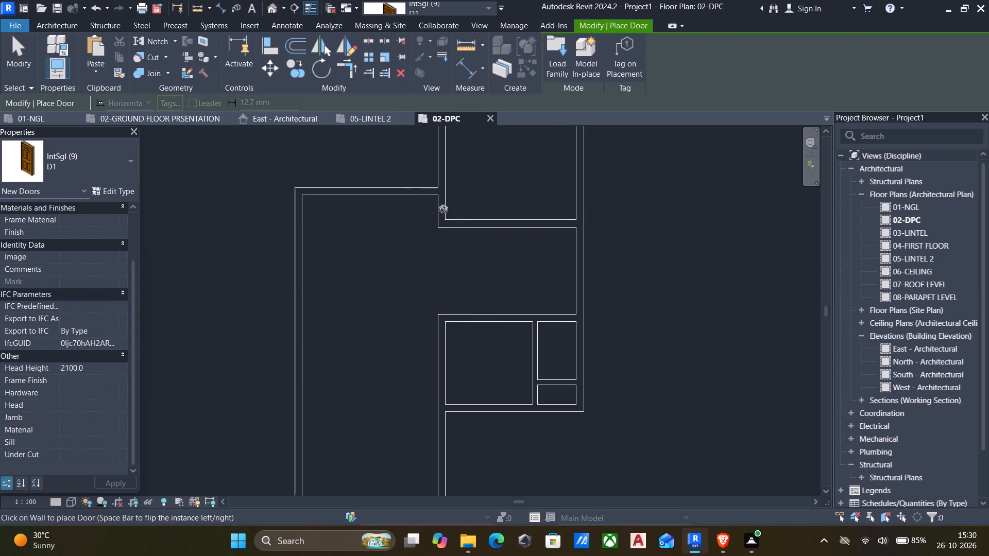
pyautogui.scroll(3, 466, 212)
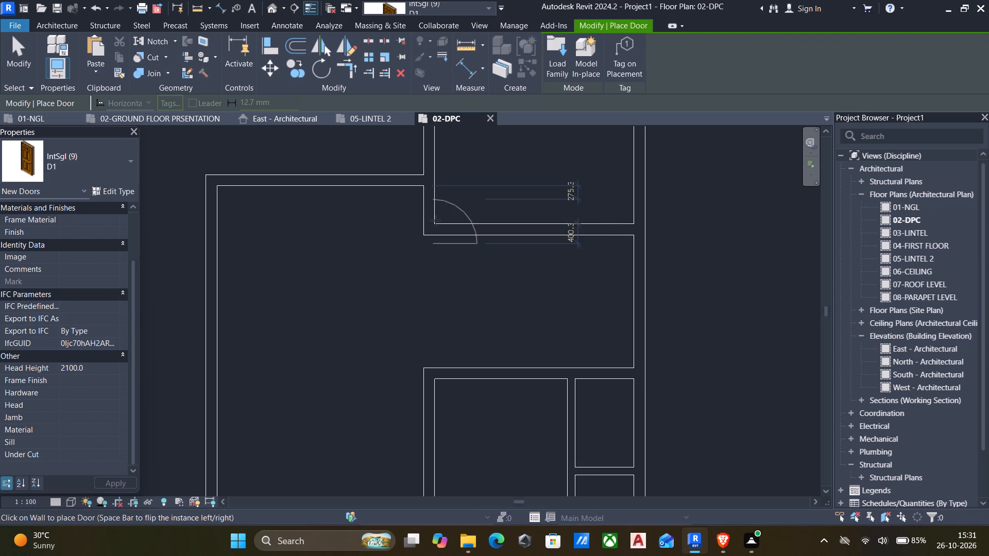
pyautogui.click(432, 208)
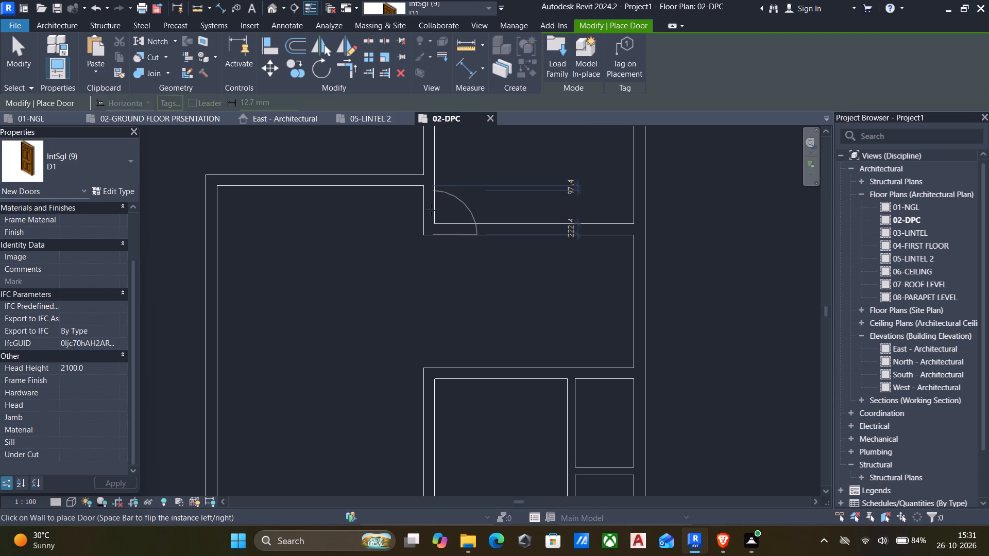
pyautogui.press('Escape')
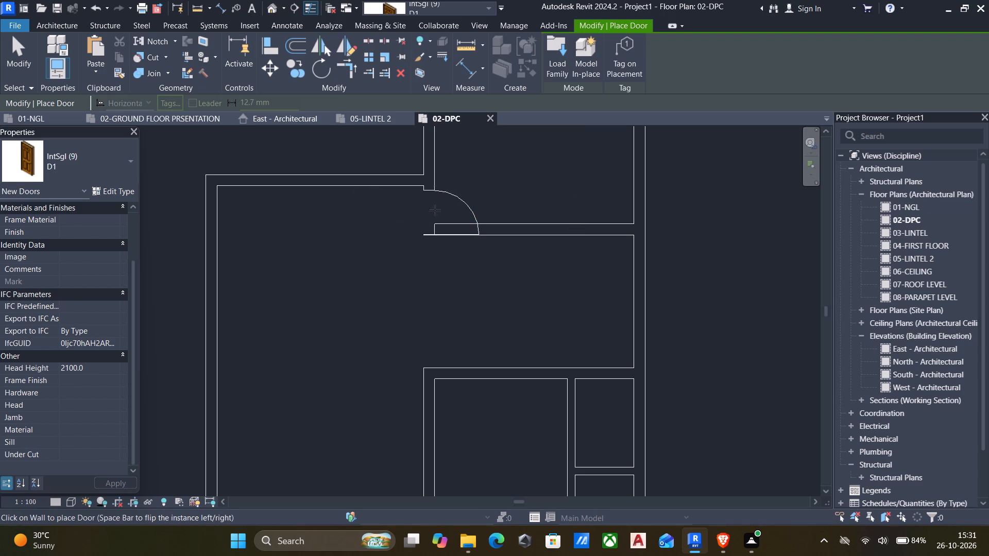
pyautogui.press('Escape')
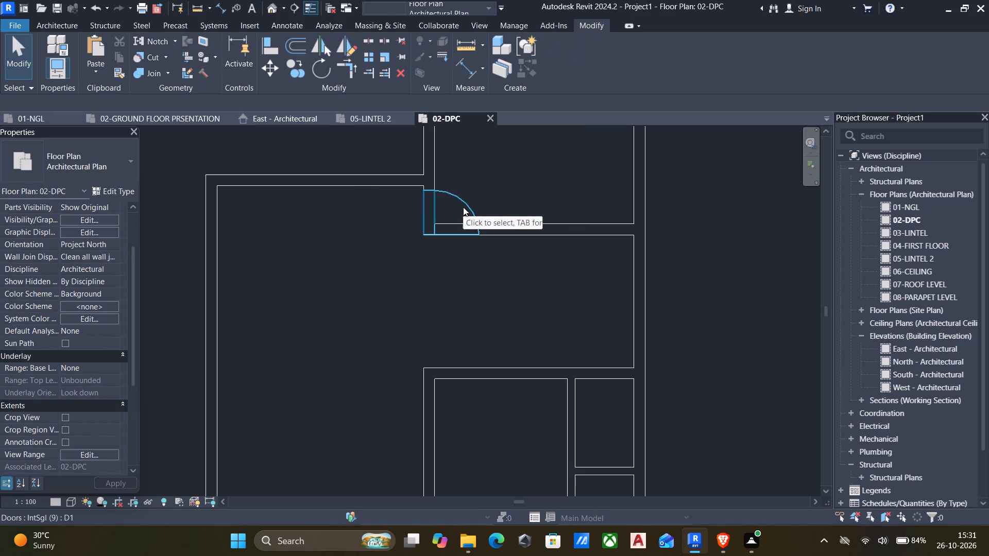
# Nudge the large room's top wall upward to 895 mm from the upper room's bottom wall, and move the D1 door up along its wall.
pyautogui.click(463, 207)
pyautogui.click(299, 289)
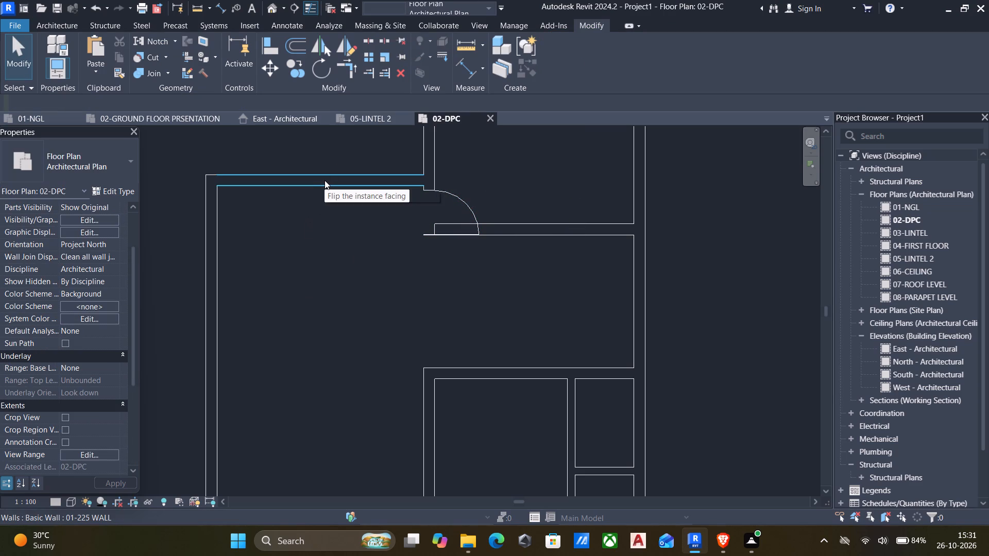
pyautogui.click(325, 180)
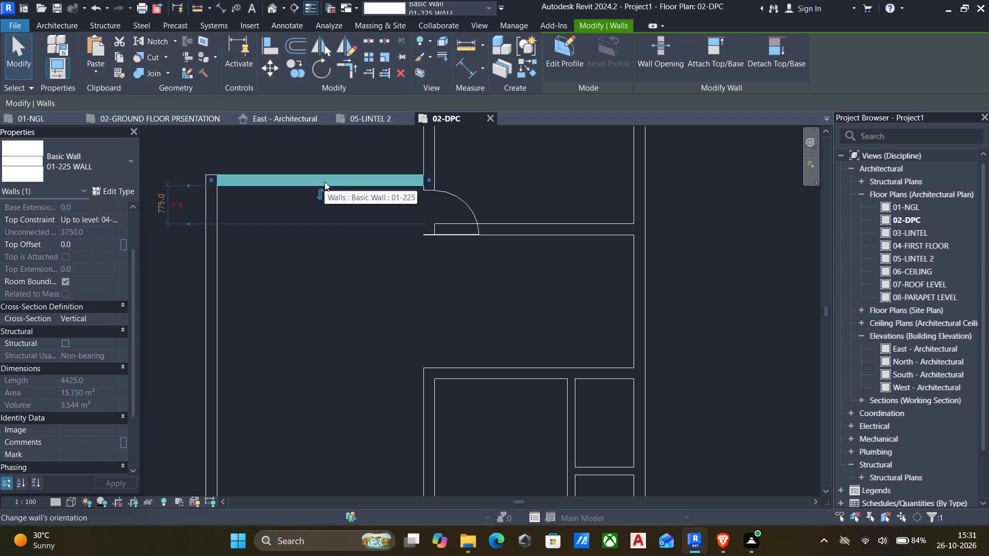
pyautogui.press('Up')
pyautogui.press('Up')
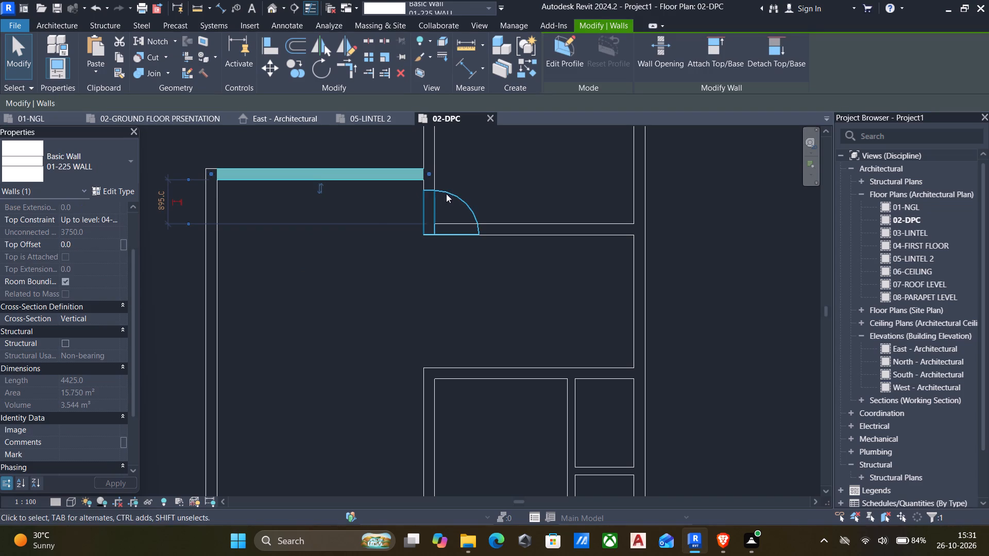
pyautogui.click(447, 193)
pyautogui.press('Up')
pyautogui.press('Up')
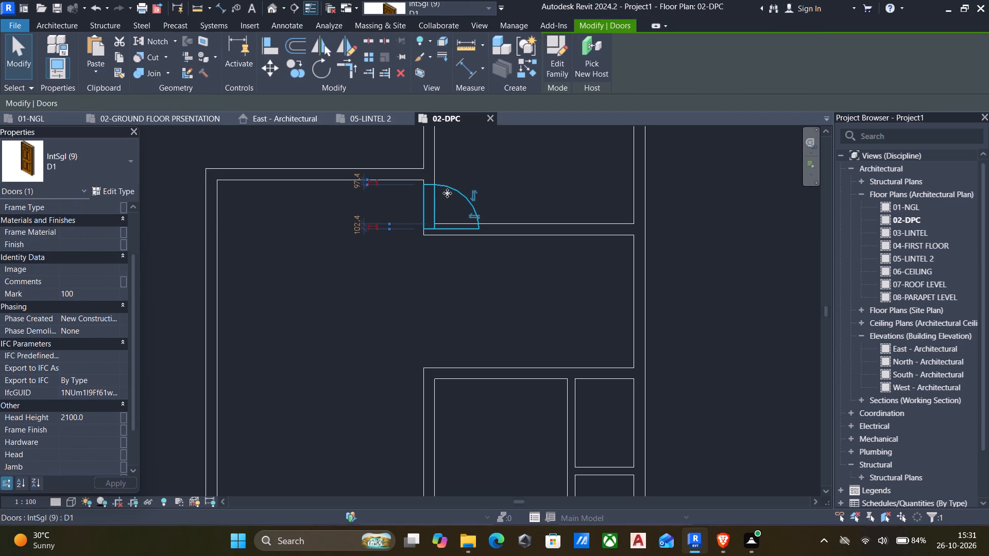
pyautogui.press('Up')
pyautogui.press('Up')
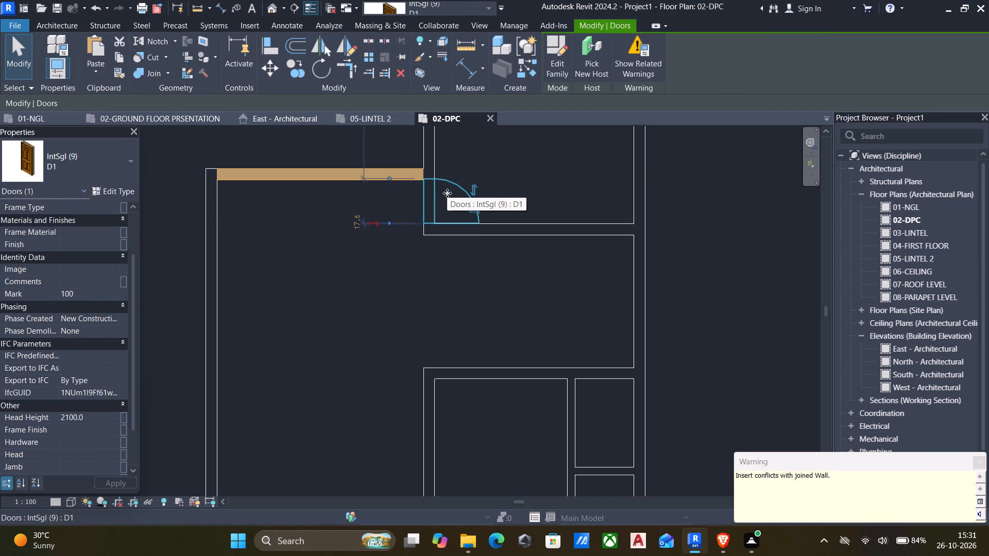
pyautogui.press('Escape')
# Nudge the large room's top wall further upward to clear the D1 door, moving the door up to about 78 mm from the upper room's bottom wall.
pyautogui.click(334, 176)
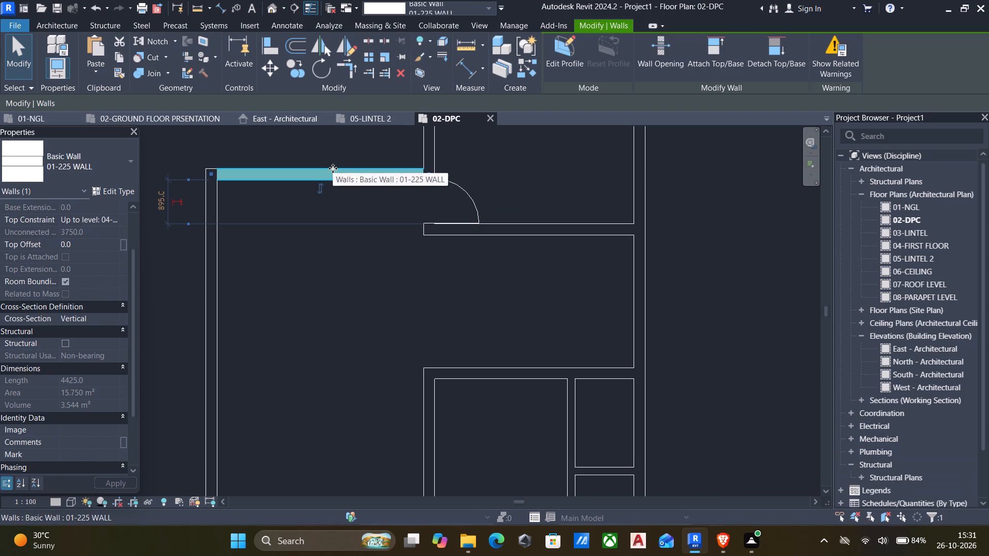
pyautogui.press('Up')
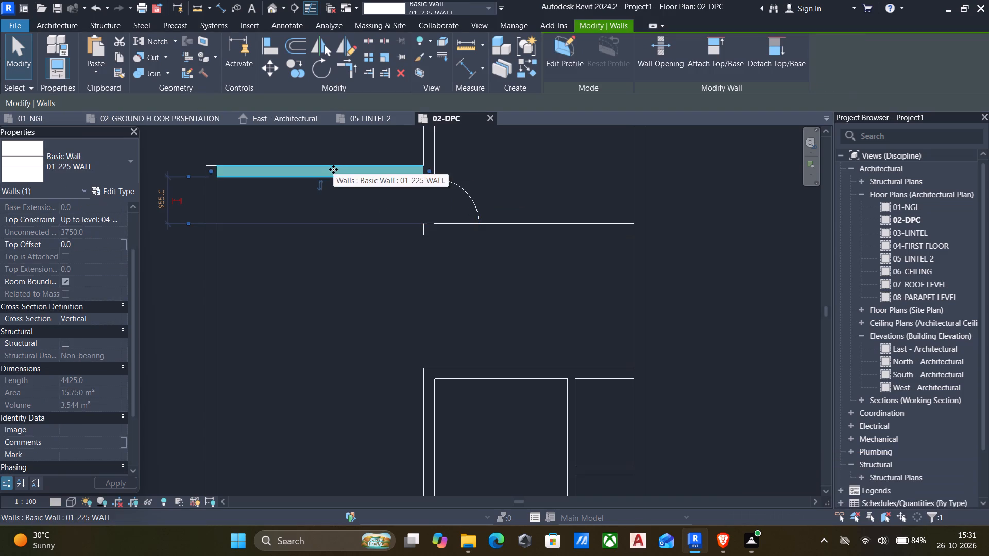
pyautogui.press('Escape')
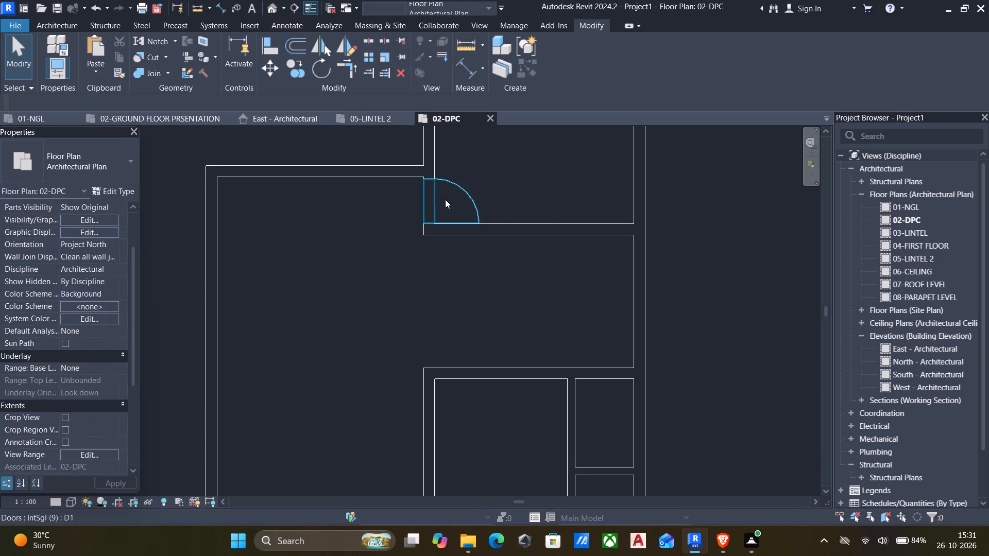
pyautogui.click(445, 199)
pyautogui.press('Up')
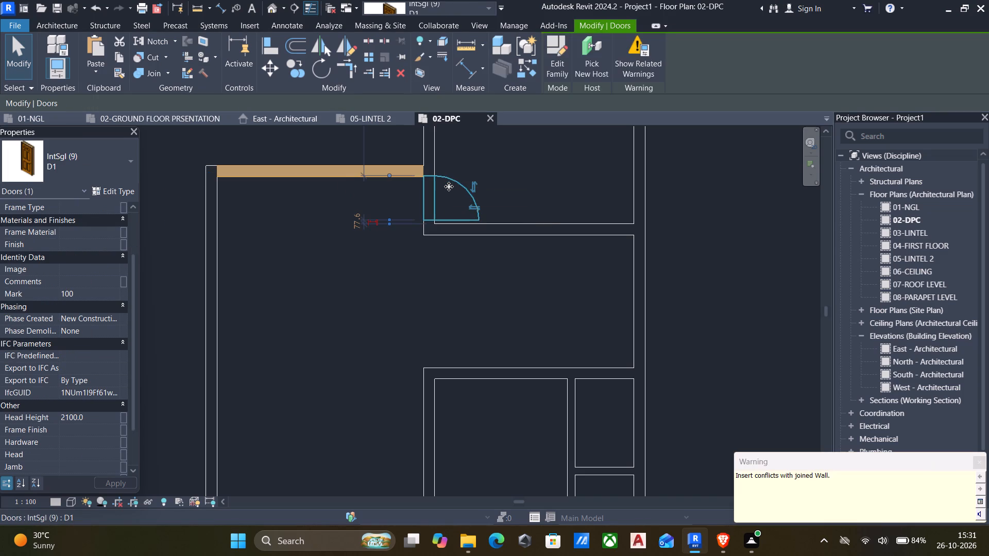
pyautogui.press('Escape')
pyautogui.click(364, 181)
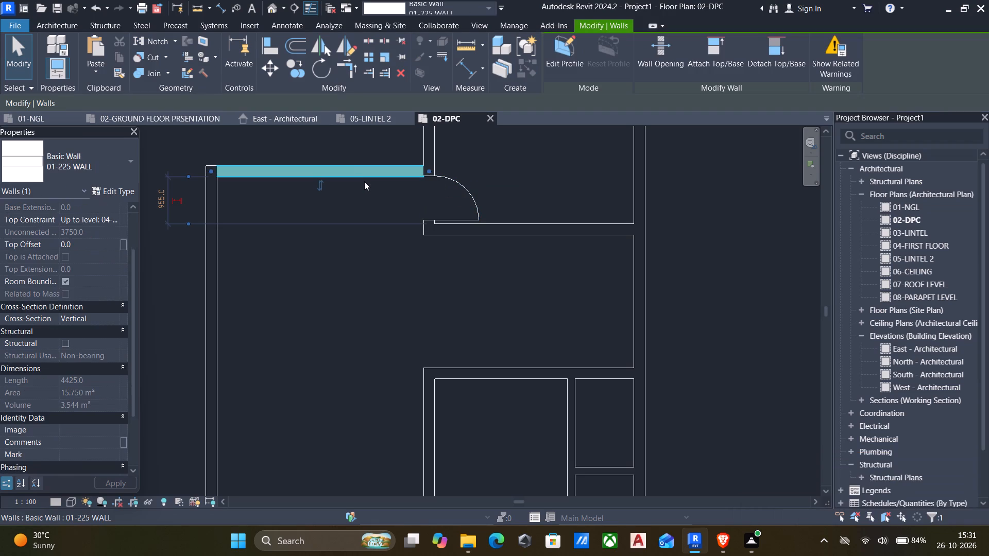
pyautogui.press('Up')
pyautogui.click(341, 244)
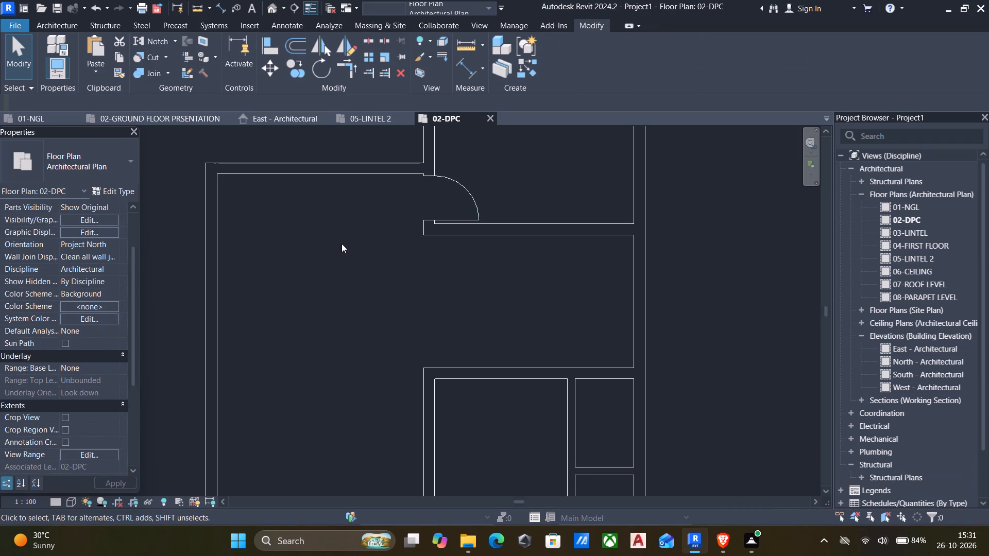
# Set the D1 door's distance from the upper room's bottom wall to 50 mm.
pyautogui.click(474, 202)
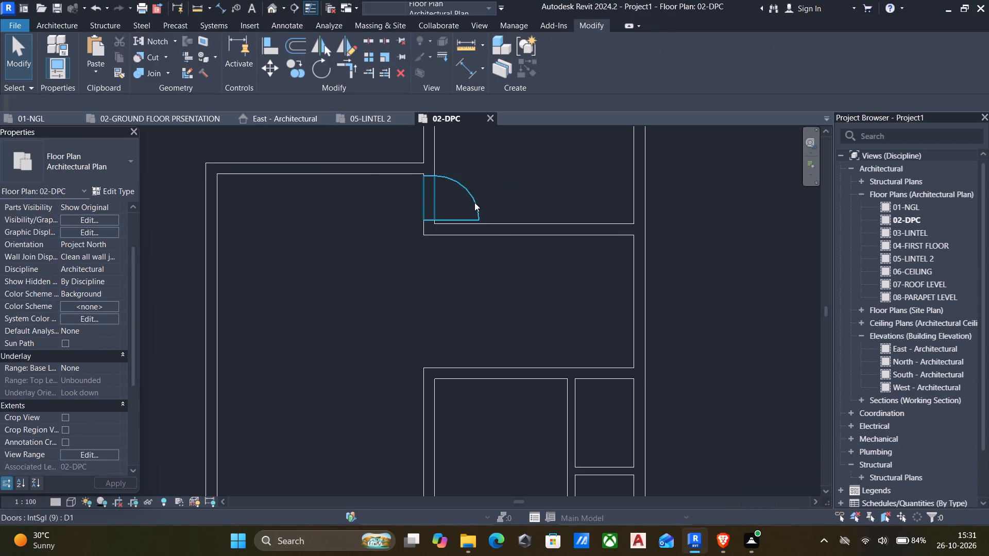
pyautogui.scroll(4, 351, 201)
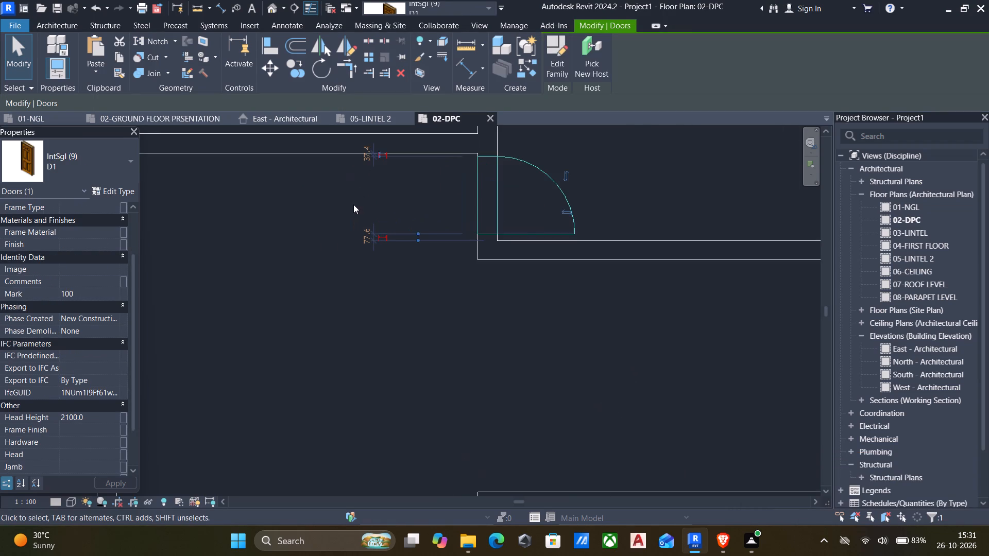
pyautogui.scroll(3, 361, 222)
pyautogui.click(372, 244)
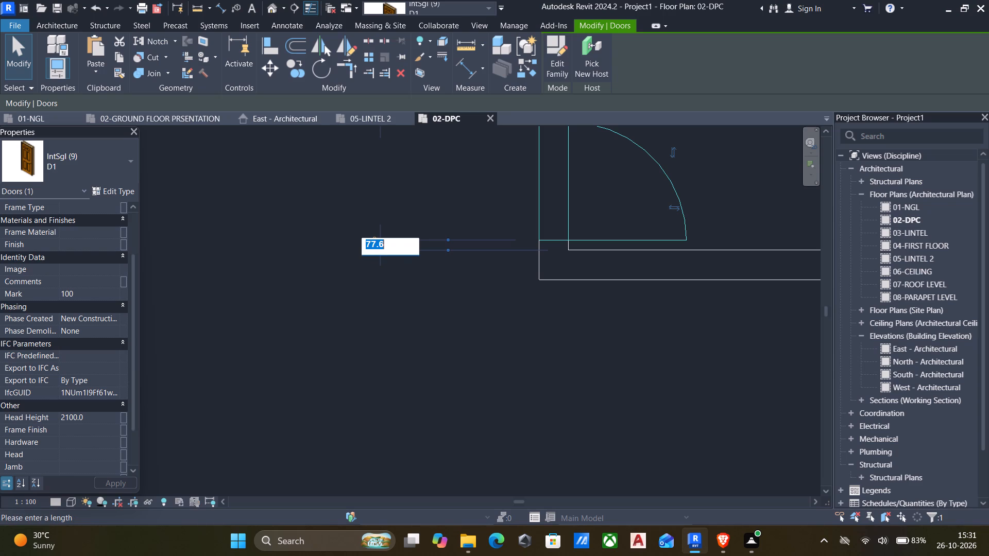
pyautogui.write('50')
pyautogui.press('Return')
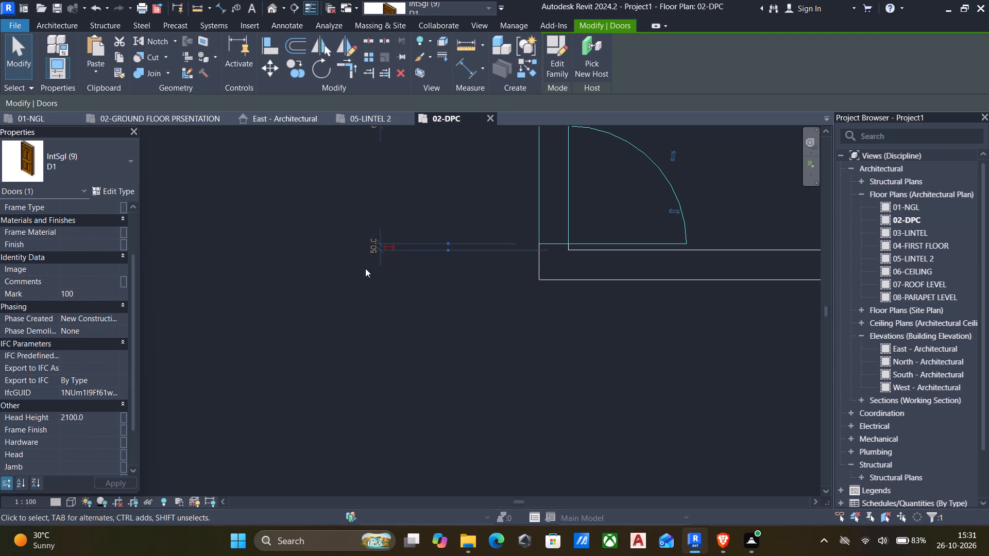
pyautogui.click(344, 267)
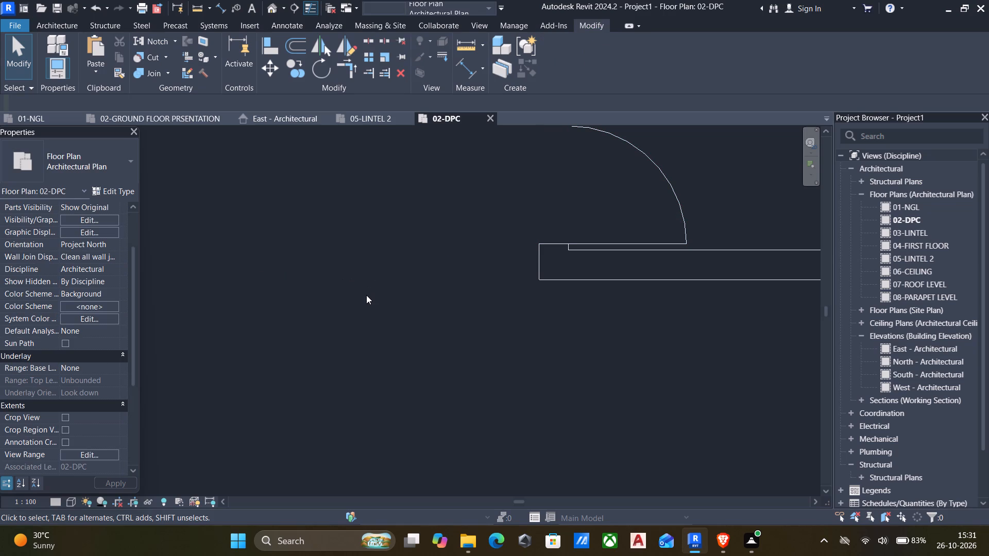
# Place an IntSgl (9) D1 door in the lower room's top wall, about 300 mm from its left wall, swinging into the room.
pyautogui.scroll(-9, 366, 287)
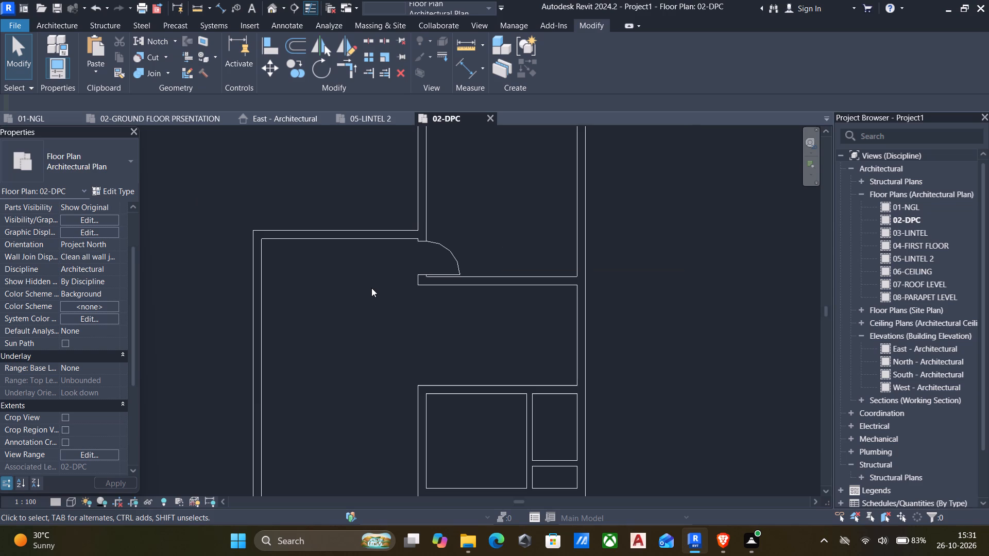
pyautogui.scroll(-3, 371, 288)
pyautogui.moveTo(335, 272); pyautogui.dragTo(330, 273, button='middle')
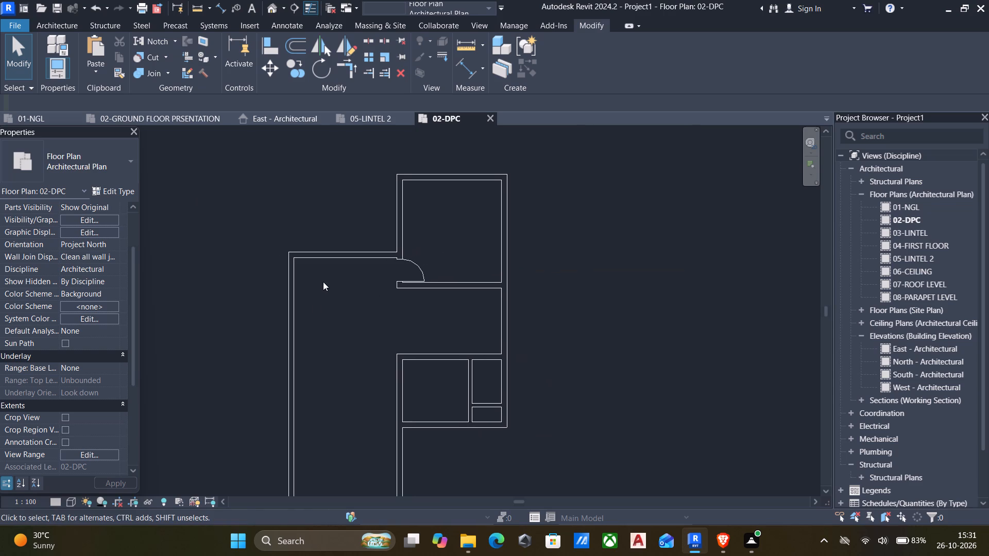
pyautogui.scroll(-1, 317, 323)
pyautogui.middleClick(317, 323)
pyautogui.moveTo(295, 267); pyautogui.dragTo(291, 274, button='middle')
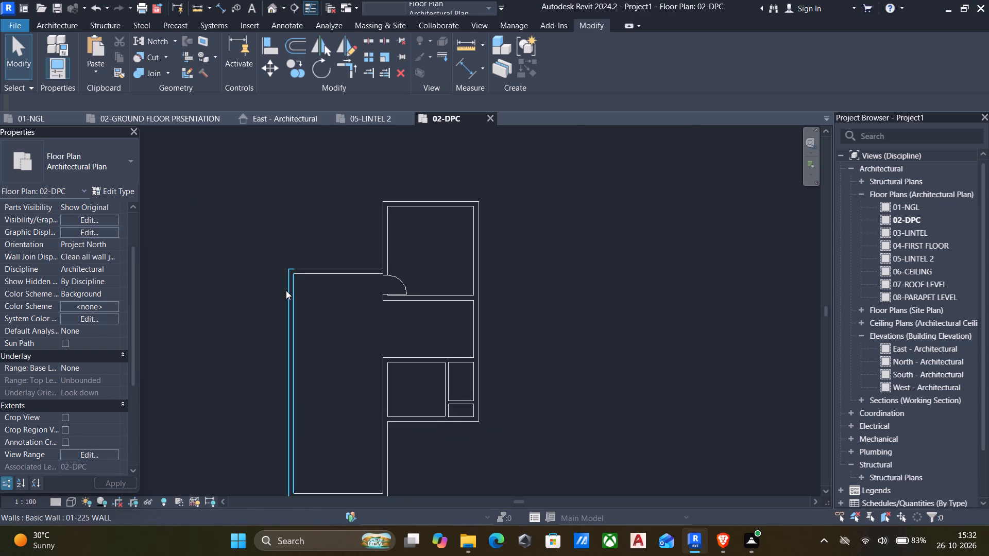
pyautogui.middleClick(286, 290)
pyautogui.moveTo(303, 291); pyautogui.dragTo(330, 284, button='middle')
pyautogui.scroll(1, 330, 284)
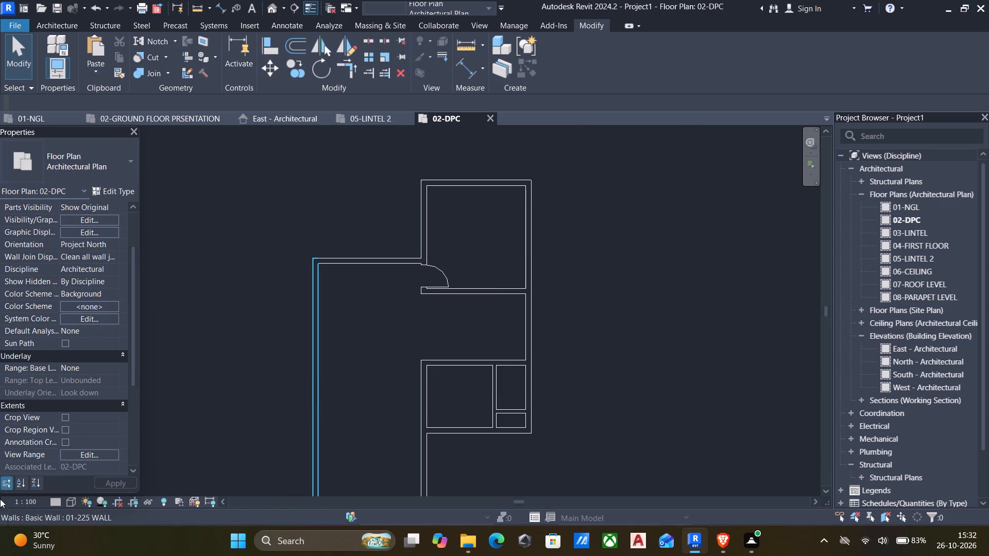
pyautogui.write('DR')
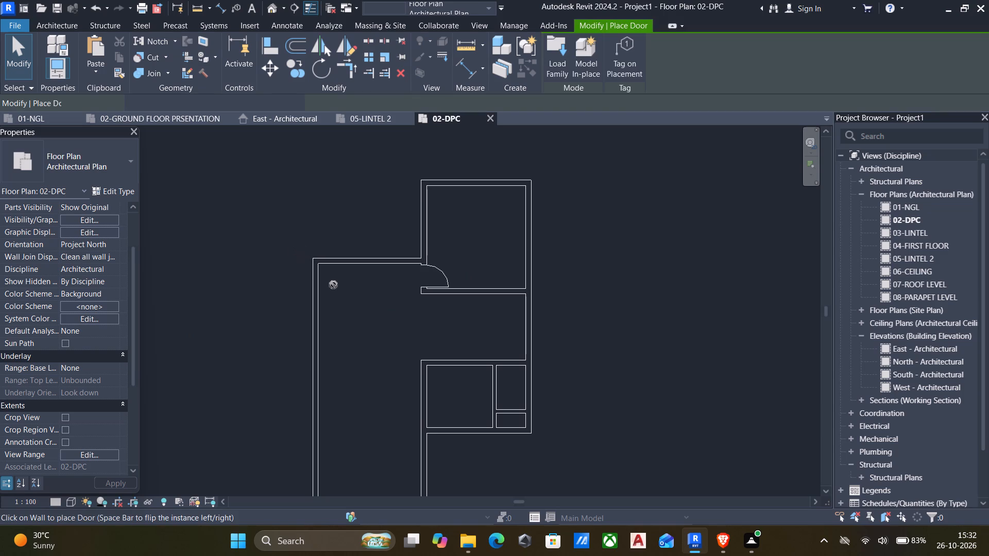
pyautogui.moveTo(372, 318); pyautogui.dragTo(348, 297, button='middle')
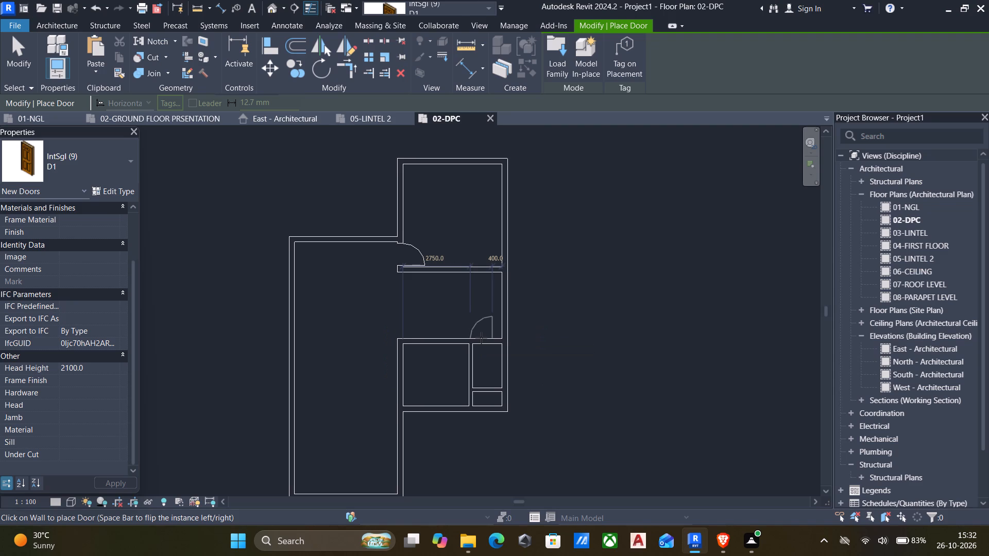
pyautogui.scroll(3, 454, 340)
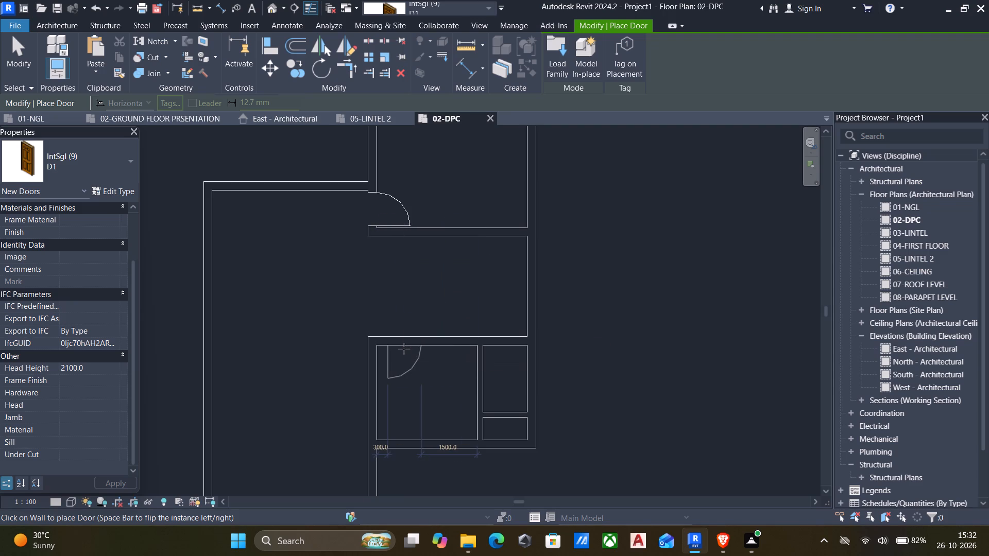
pyautogui.click(404, 349)
pyautogui.scroll(-6, 390, 338)
pyautogui.moveTo(390, 337); pyautogui.dragTo(502, 331, button='middle')
pyautogui.scroll(1, 523, 331)
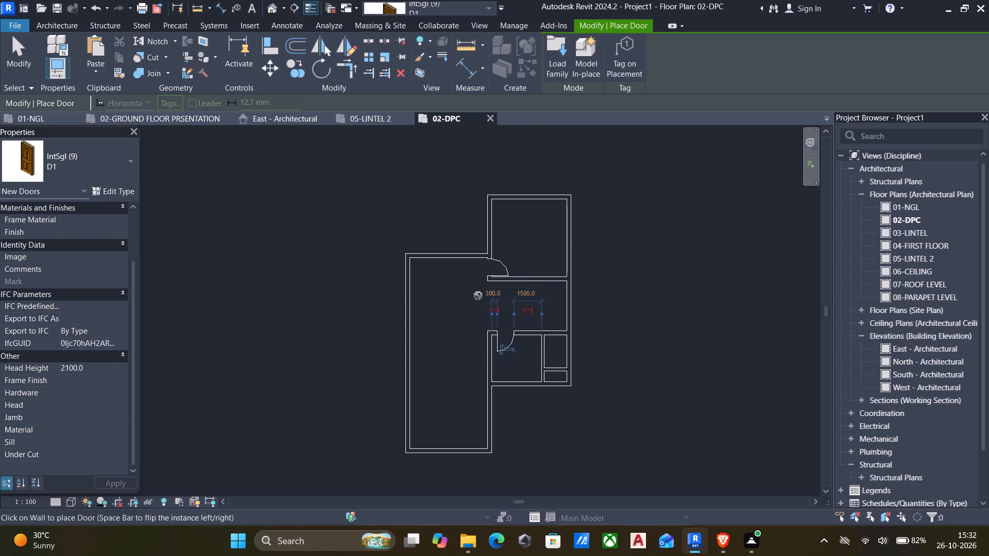
pyautogui.moveTo(478, 296); pyautogui.dragTo(449, 304, button='middle')
pyautogui.press('Escape')
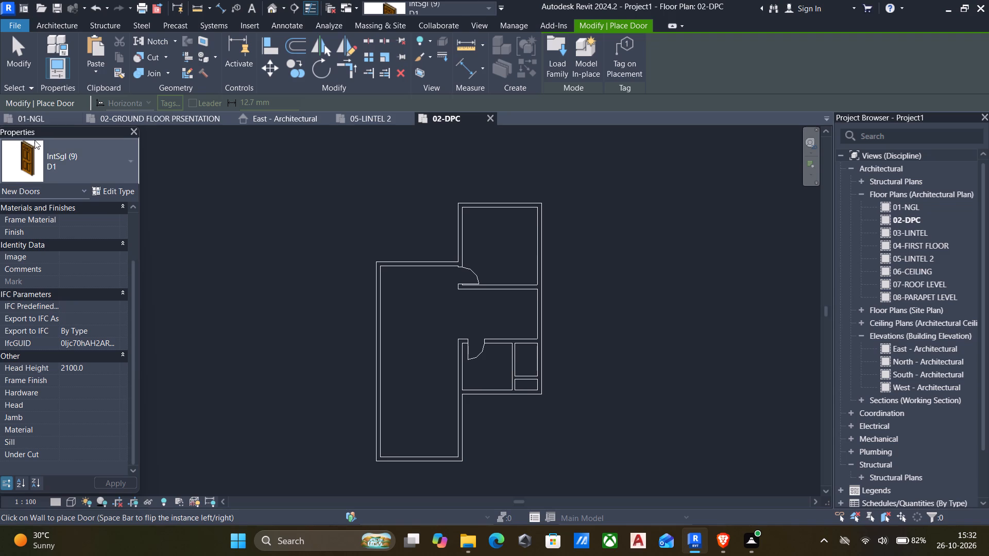
# Place an IntSgl (9) D2 door between the lower room and the adjoining small room, about 100 mm from the top wall, swinging into the small room.
pyautogui.click(49, 147)
pyautogui.scroll(4, 78, 230)
pyautogui.scroll(-2, 69, 235)
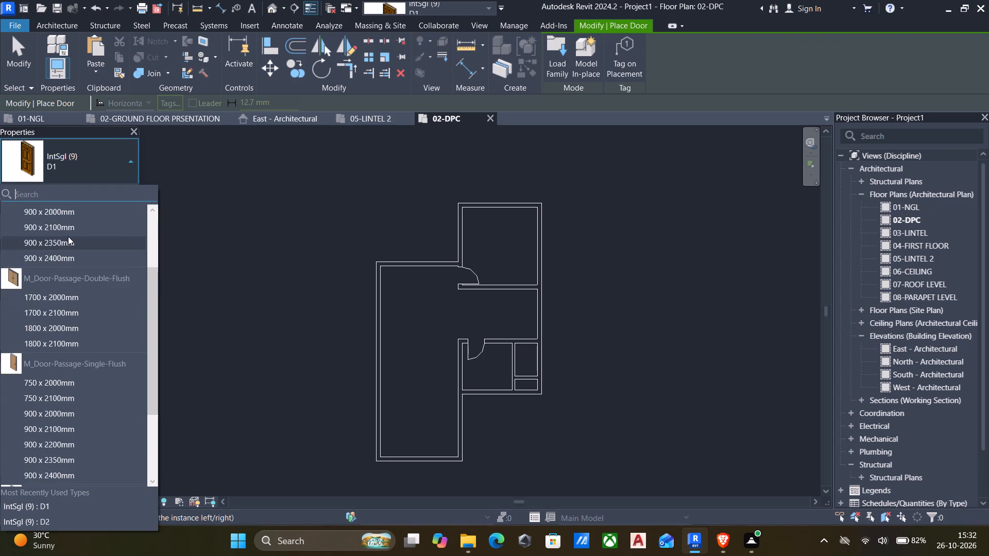
pyautogui.scroll(3, 58, 239)
pyautogui.click(57, 287)
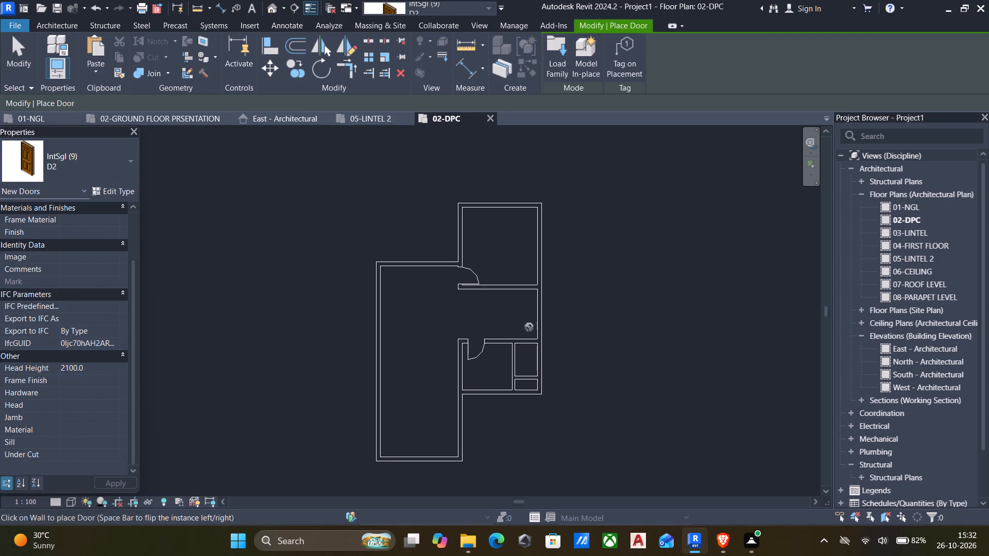
pyautogui.scroll(7, 535, 331)
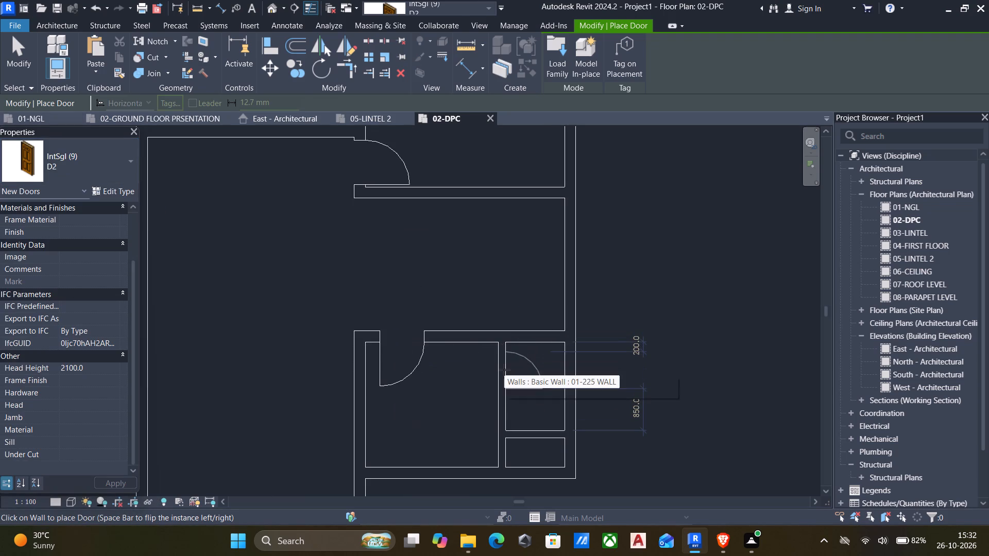
pyautogui.press('space')
pyautogui.click(503, 363)
pyautogui.moveTo(520, 397); pyautogui.dragTo(534, 335, button='middle')
pyautogui.scroll(3, 528, 373)
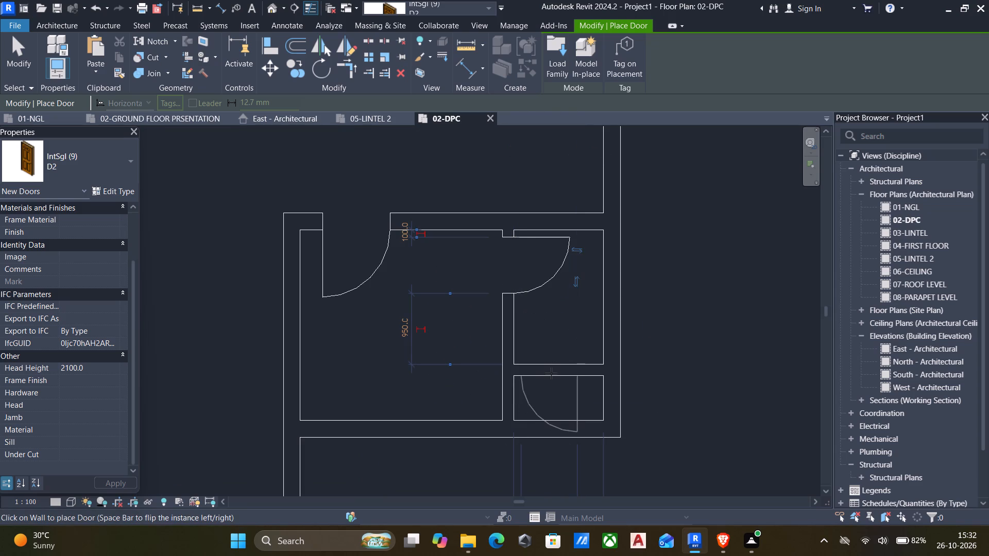
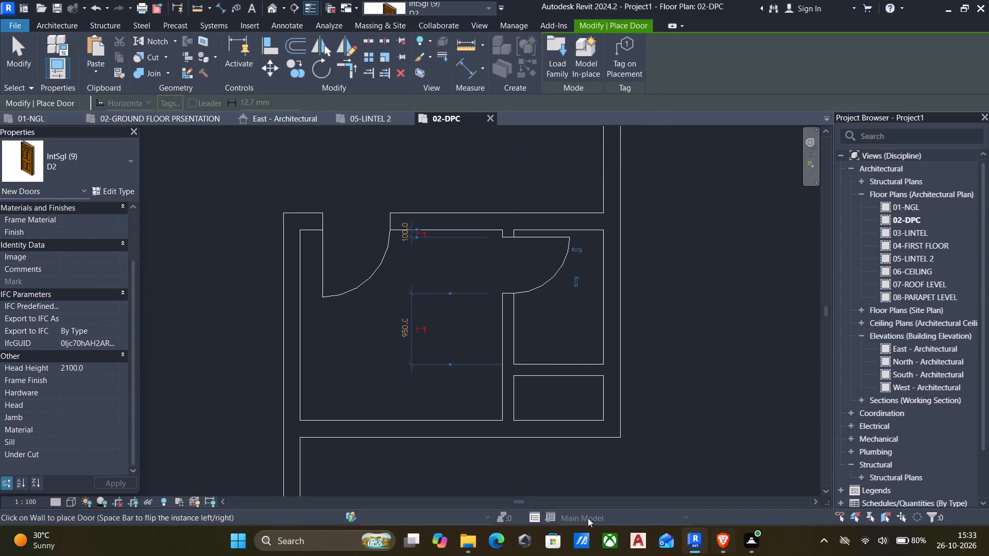
# Set the 02-DPC floor plan's detail level to Fine.
pyautogui.moveTo(466, 344); pyautogui.dragTo(537, 354, button='middle')
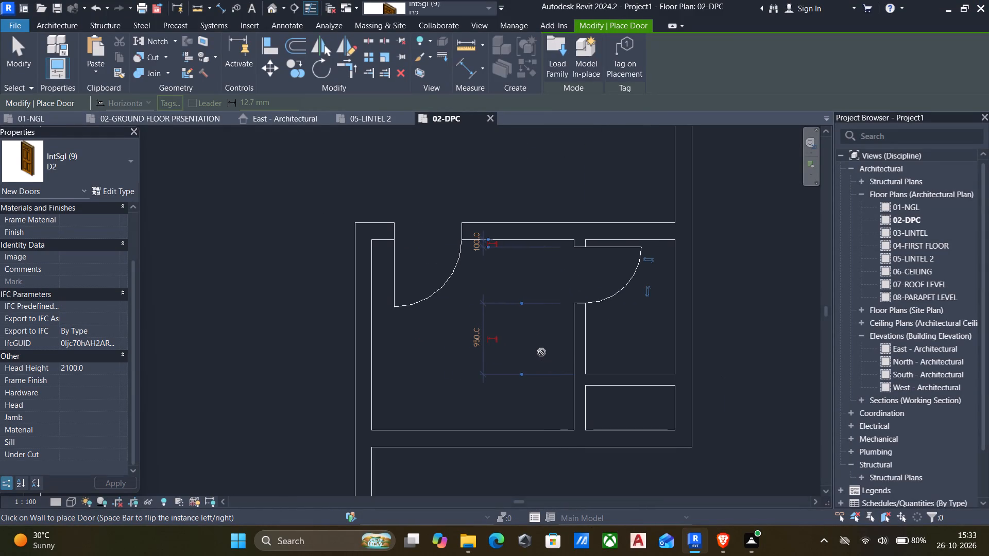
pyautogui.moveTo(535, 345); pyautogui.dragTo(700, 377, button='middle')
pyautogui.scroll(1, 701, 377)
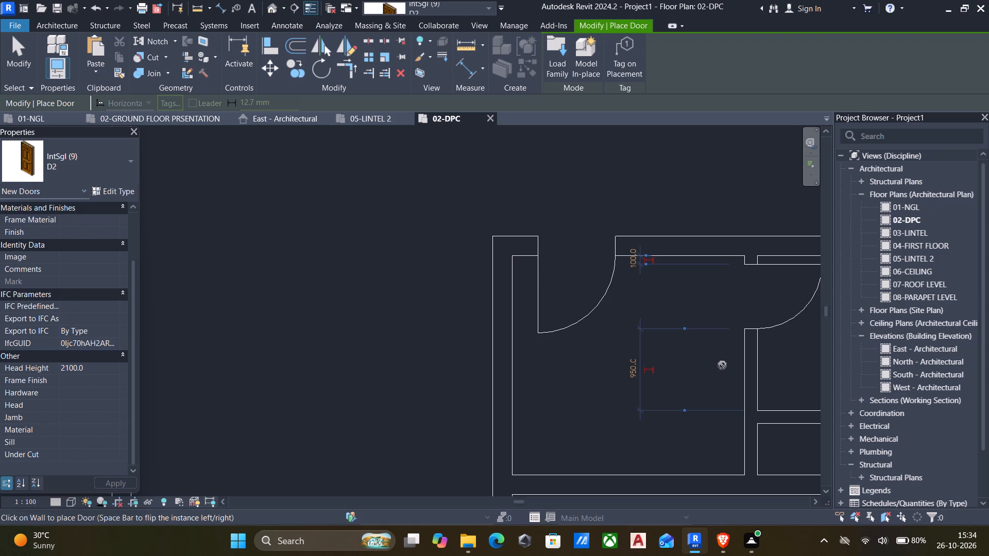
pyautogui.click(71, 505)
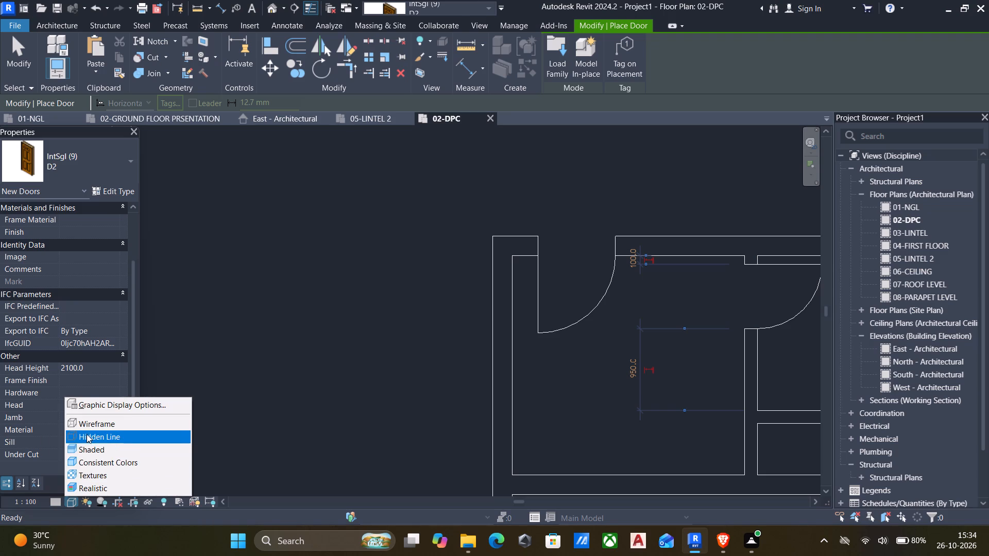
pyautogui.click(261, 433)
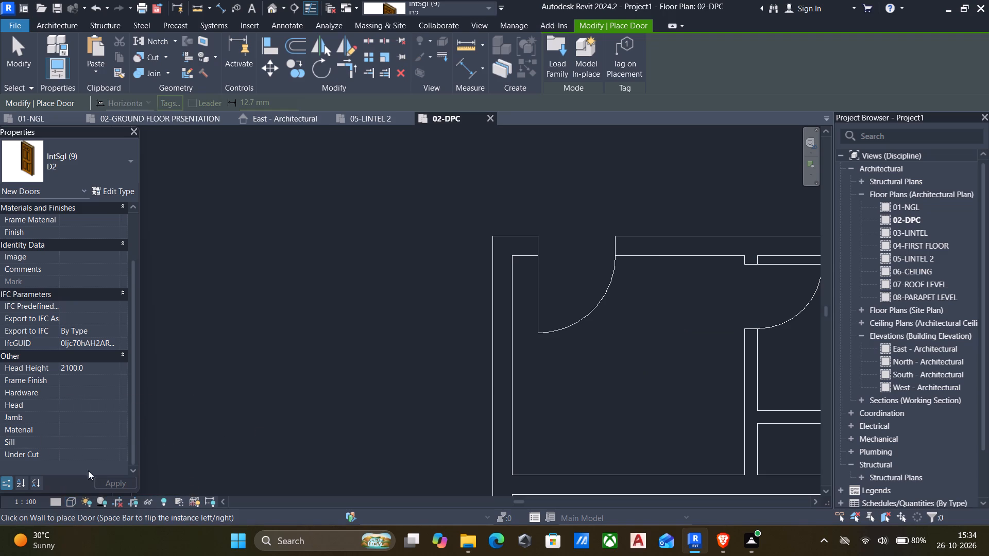
pyautogui.click(61, 498)
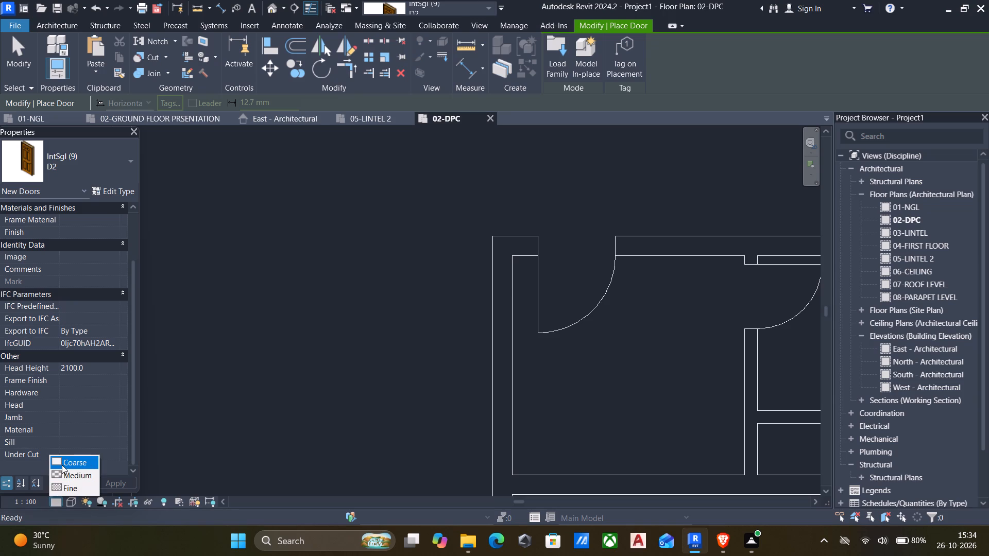
pyautogui.click(74, 482)
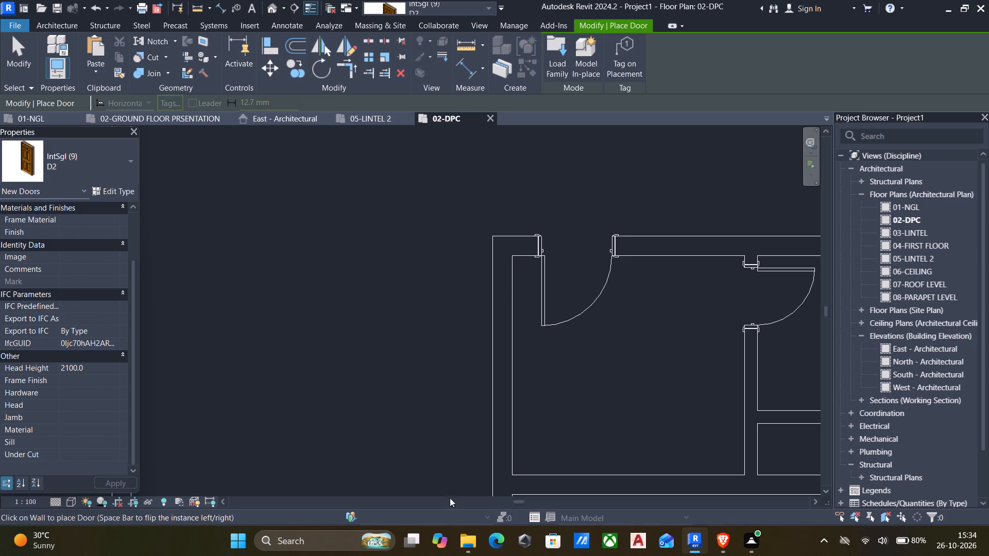
# Examine the placed doors and the overall wall layout in the 02-DPC plan, and end door placement.
pyautogui.scroll(-1, 452, 411)
pyautogui.moveTo(452, 411); pyautogui.dragTo(397, 356, button='middle')
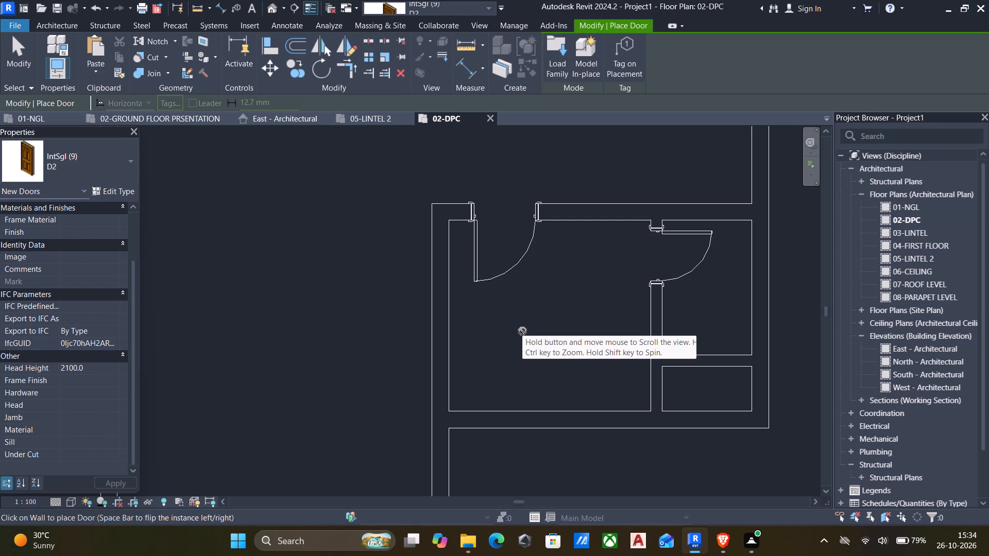
pyautogui.scroll(-5, 450, 372)
pyautogui.moveTo(522, 354); pyautogui.dragTo(492, 360, button='middle')
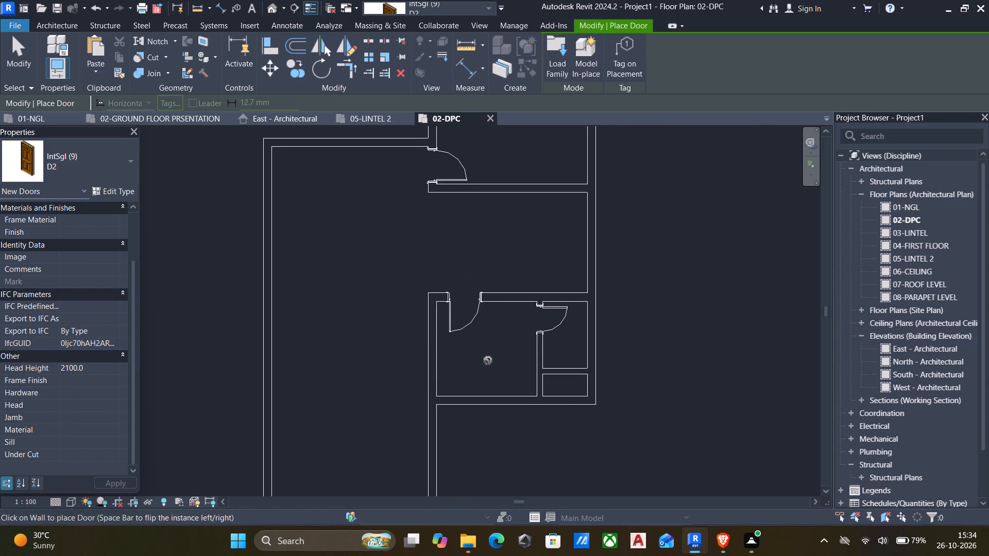
pyautogui.scroll(-6, 484, 342)
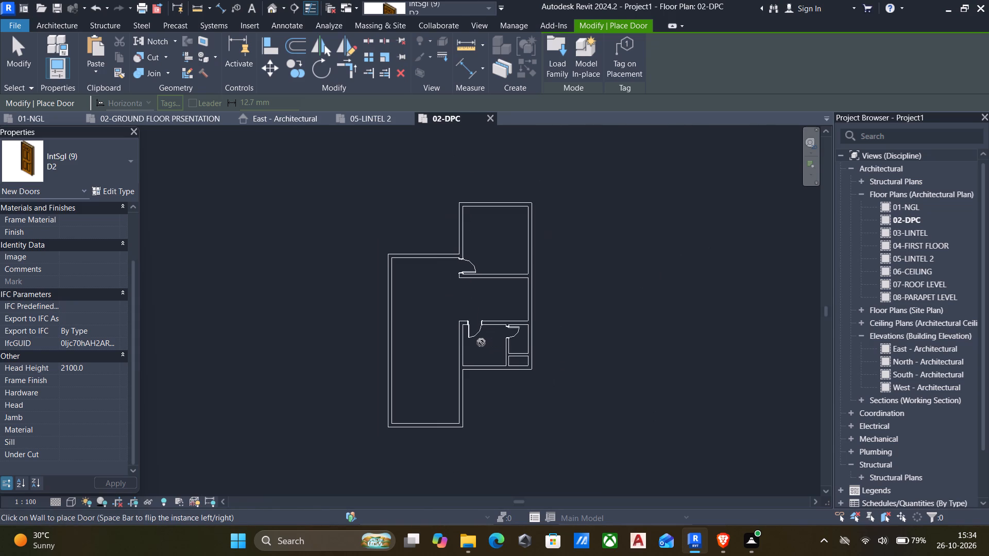
pyautogui.moveTo(376, 296); pyautogui.dragTo(371, 342, button='middle')
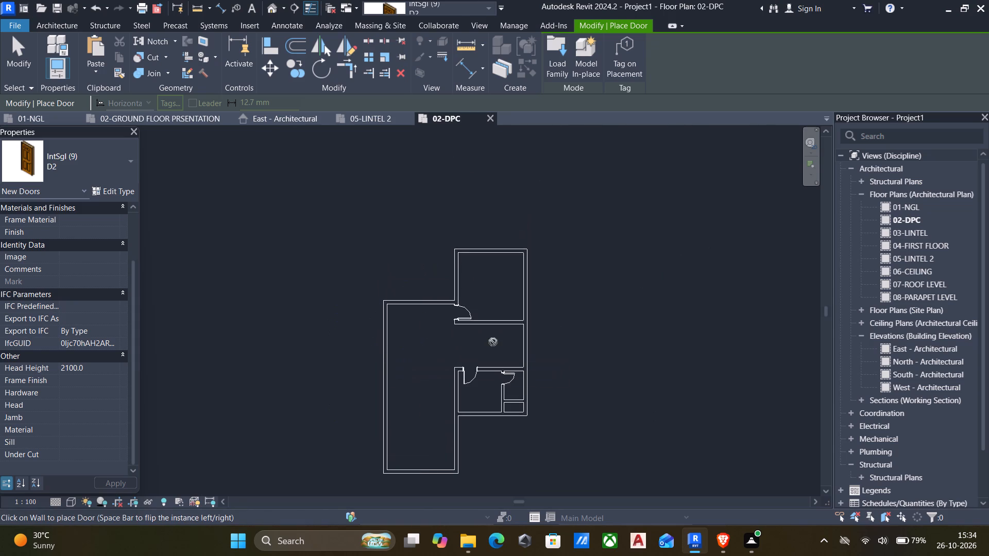
pyautogui.scroll(5, 459, 397)
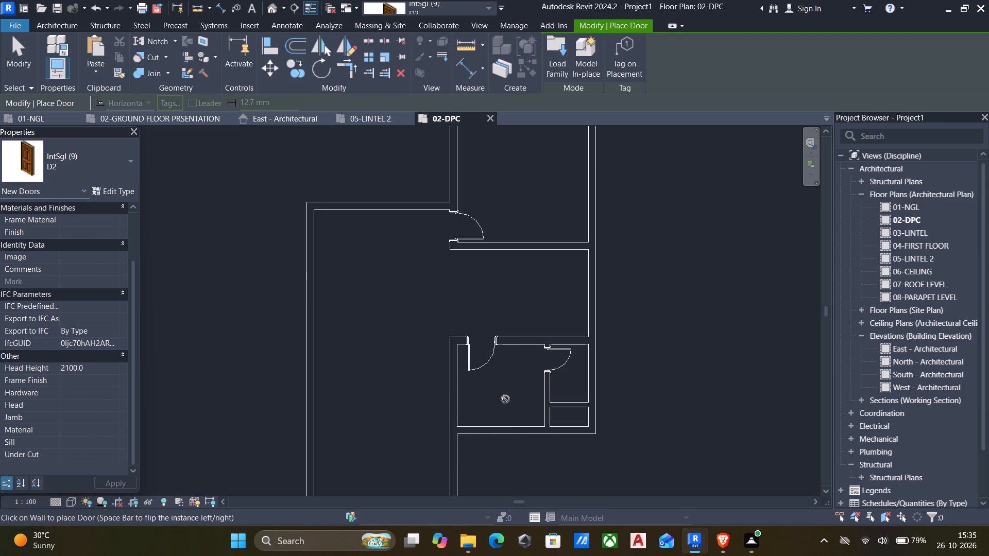
pyautogui.press('Escape')
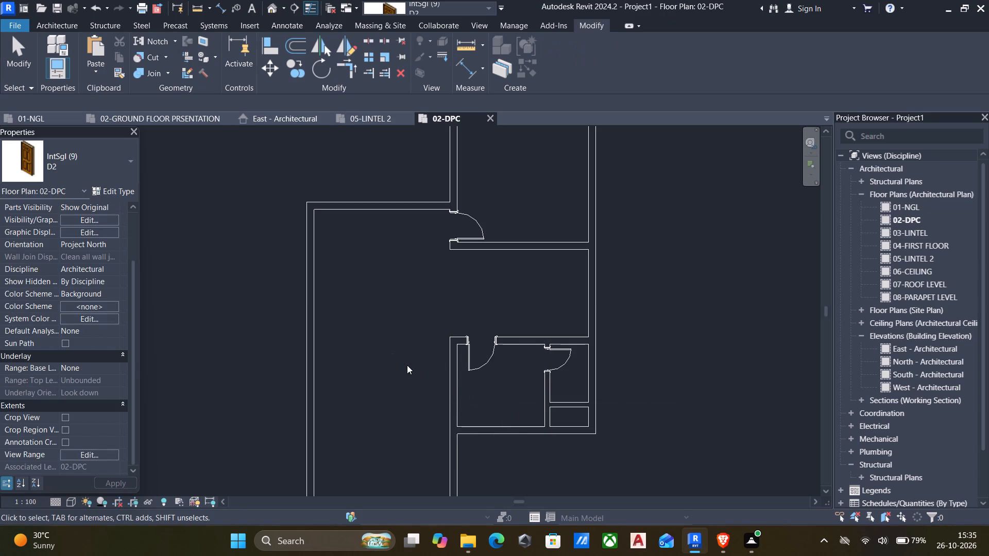
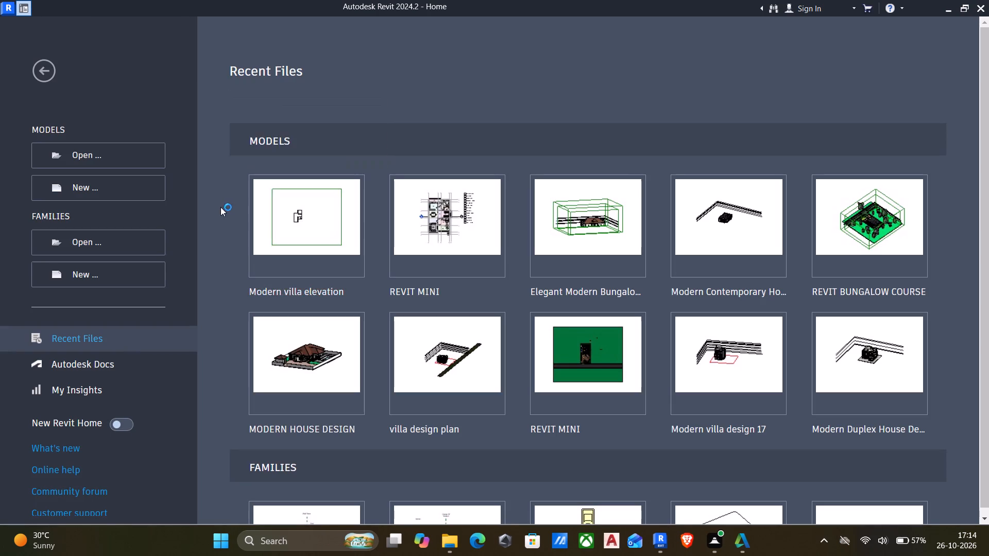
# Open the recent Modern villa elevation model.
pyautogui.click(297, 230)
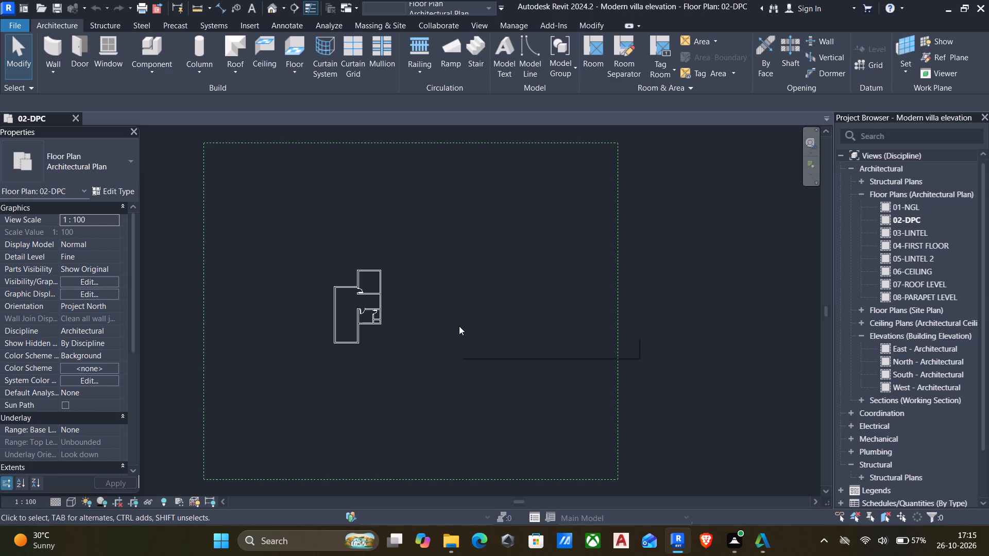
# Place a matching D1 door in the upper room's west wall, 100 mm above the large room's wall junction, swinging outward.
pyautogui.scroll(5, 300, 296)
pyautogui.scroll(4, 441, 338)
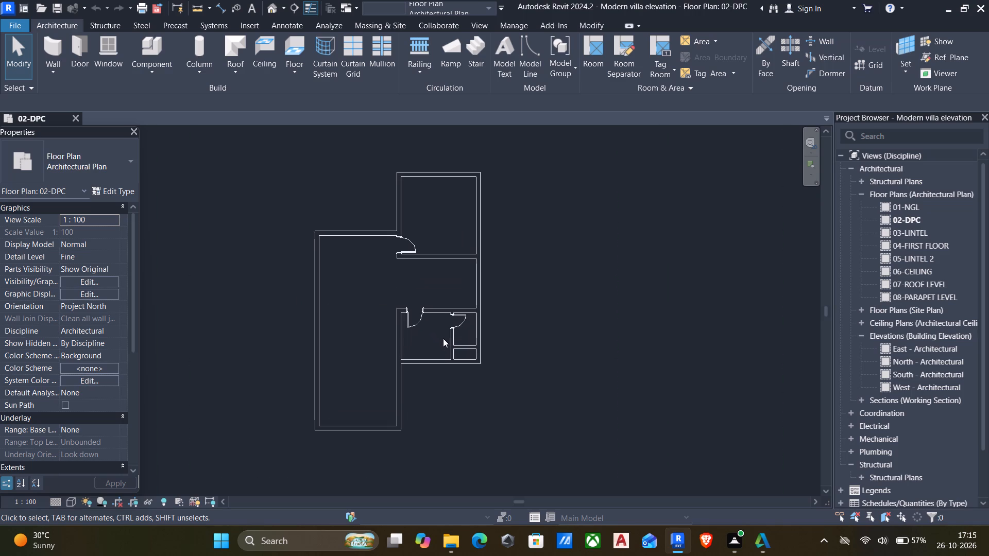
pyautogui.scroll(2, 416, 246)
pyautogui.click(411, 250)
pyautogui.write('cs')
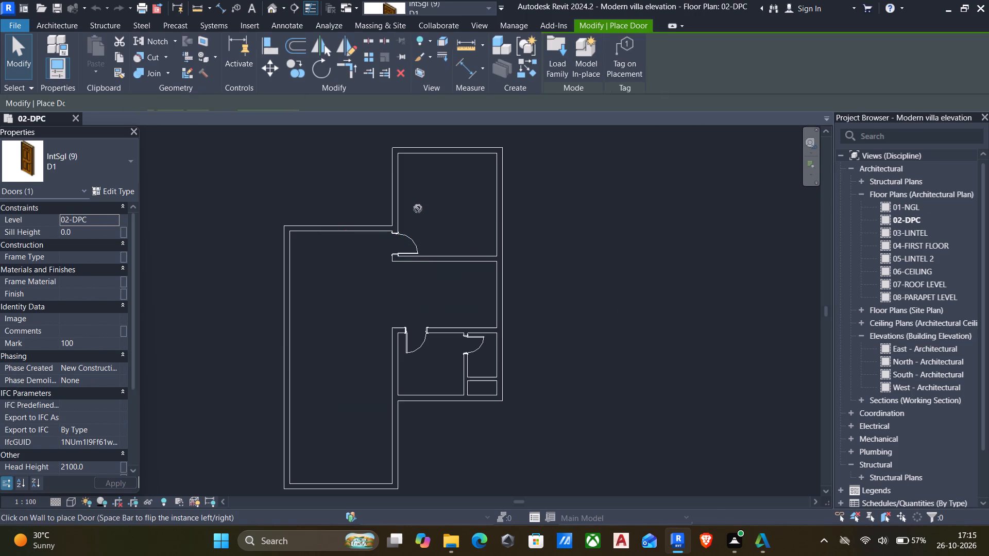
pyautogui.press('space')
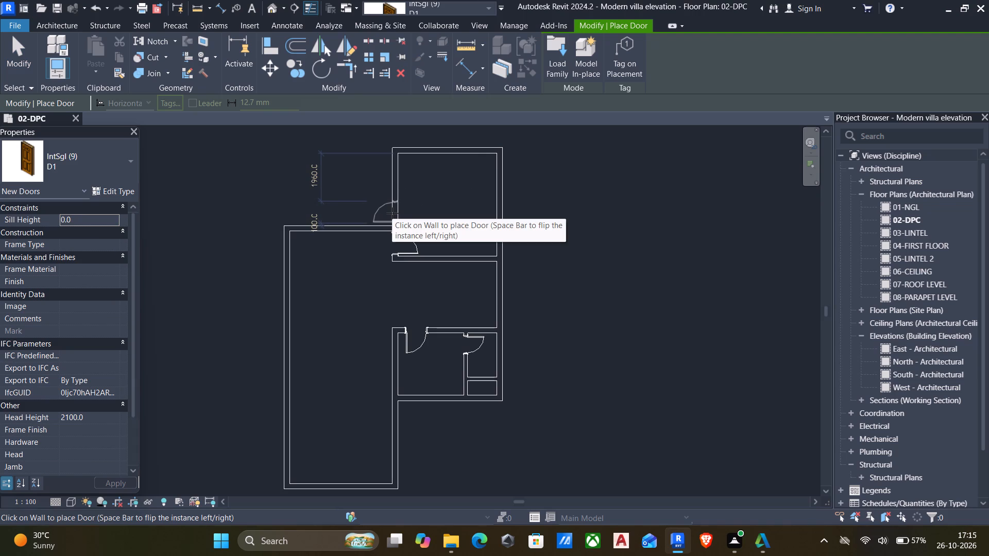
pyautogui.click(392, 213)
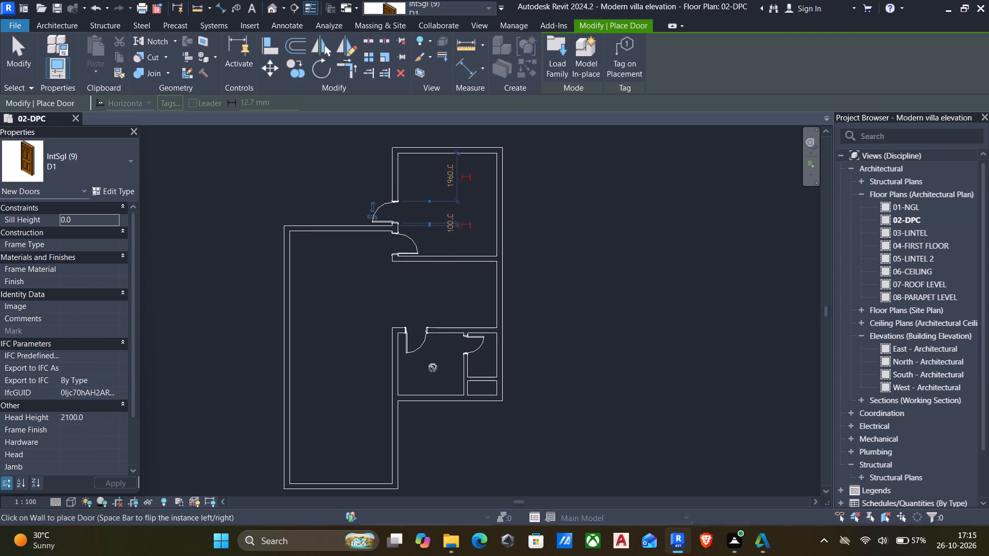
pyautogui.press('Escape')
pyautogui.press('Escape')
# Delete the D1 door in the north wall of the small lower room.
pyautogui.click(414, 351)
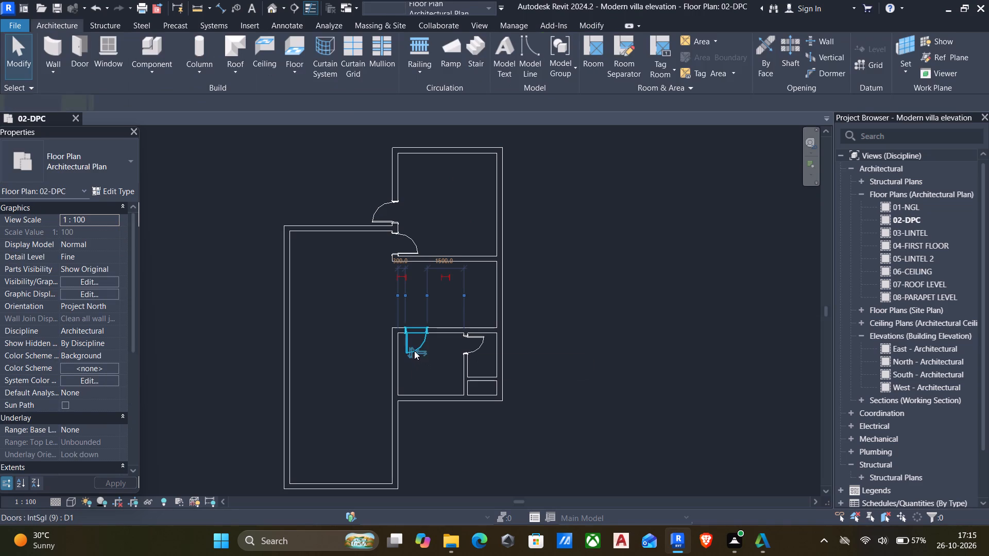
pyautogui.press('Delete')
# Place a D1 door in the small lower room's west wall, 200 mm from its north wall, swinging into the room.
pyautogui.click(400, 249)
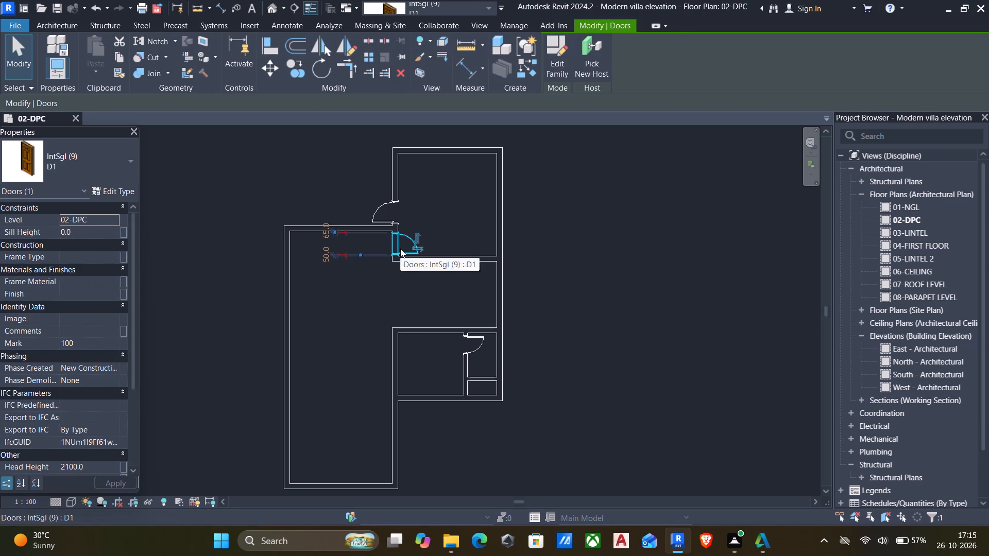
pyautogui.write('cs')
pyautogui.press('space')
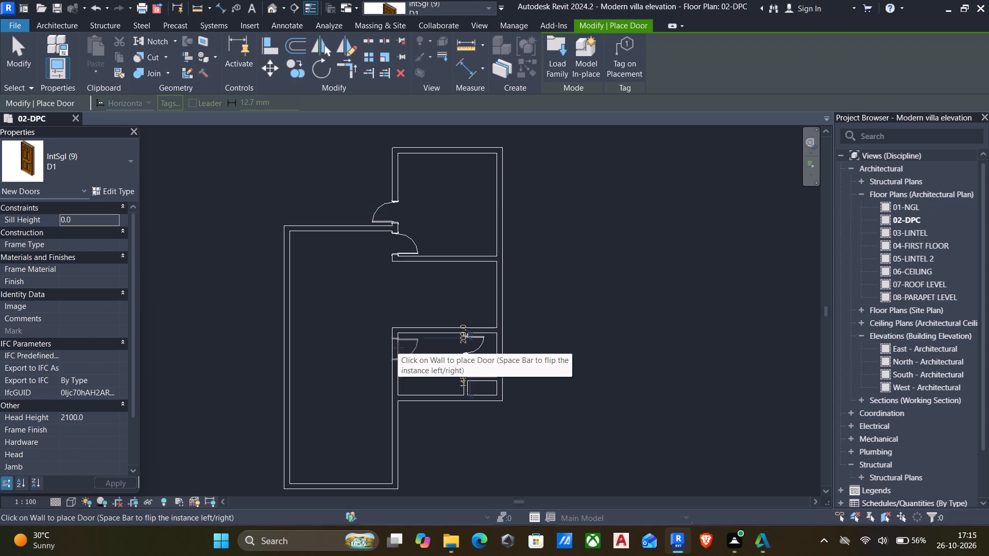
pyautogui.click(398, 348)
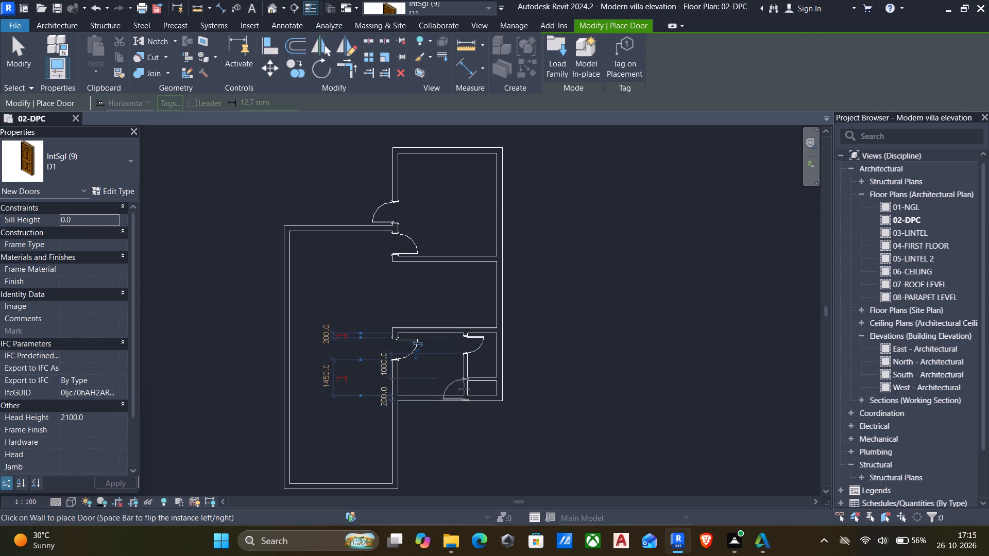
pyautogui.press('Escape')
pyautogui.press('Escape')
# Open the 04-FIRST FLOOR plan and set its underlay base level to 02-DPC.
pyautogui.moveTo(394, 276); pyautogui.dragTo(470, 309, button='middle')
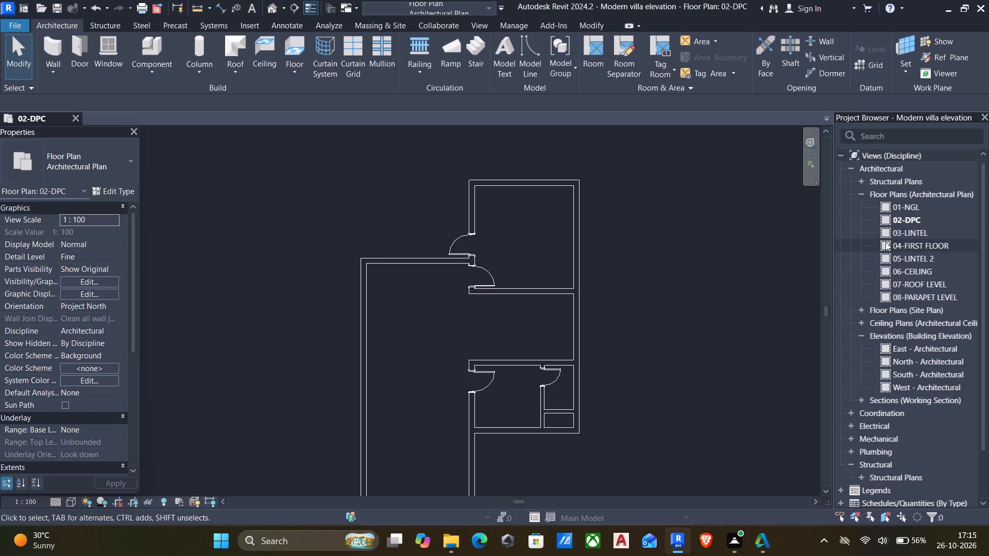
pyautogui.doubleClick(922, 242)
pyautogui.scroll(-5, 592, 287)
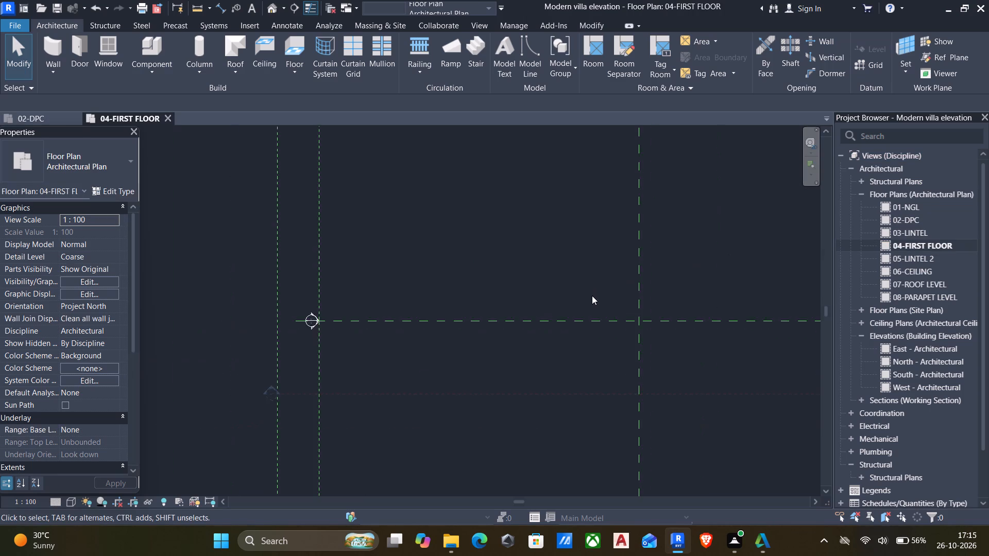
pyautogui.scroll(-8, 592, 296)
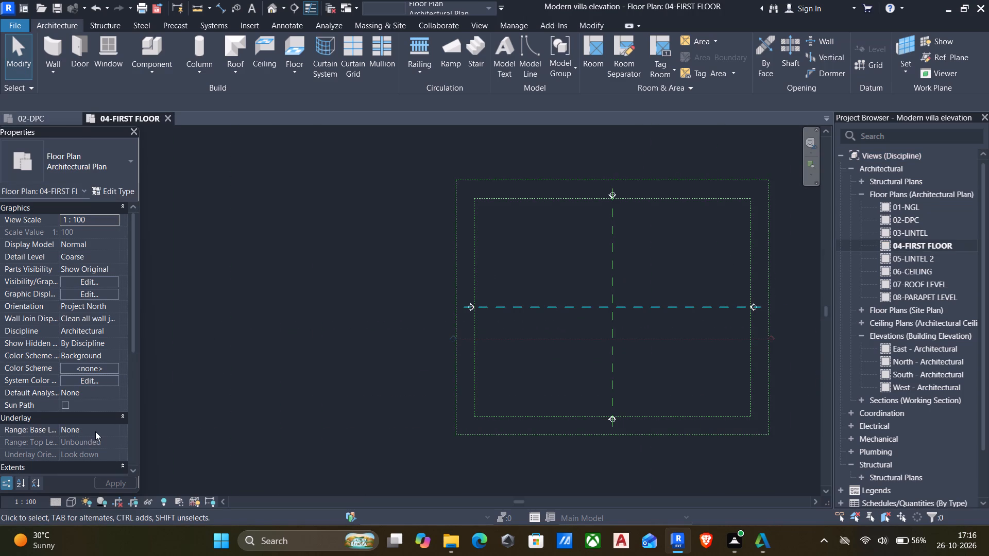
pyautogui.click(100, 429)
pyautogui.click(112, 430)
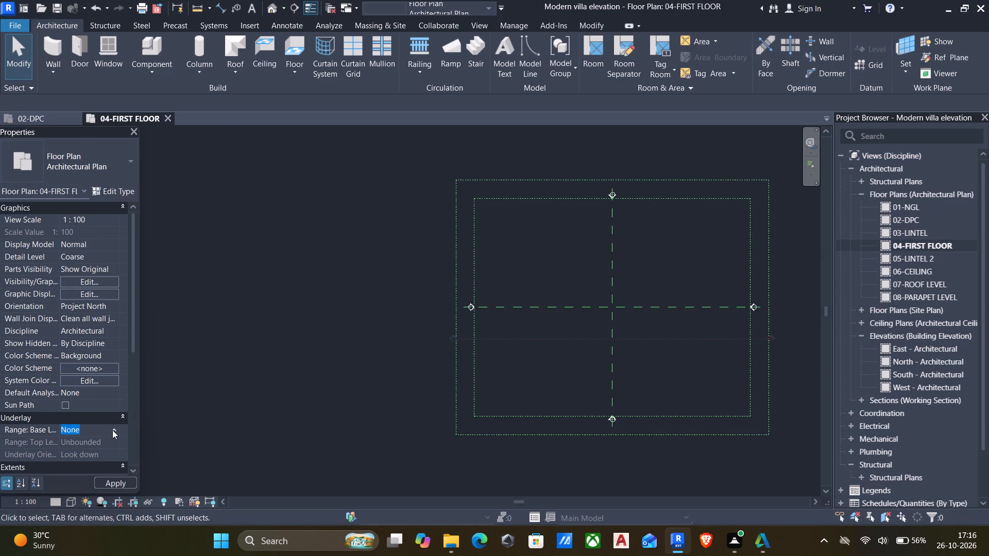
pyautogui.click(81, 459)
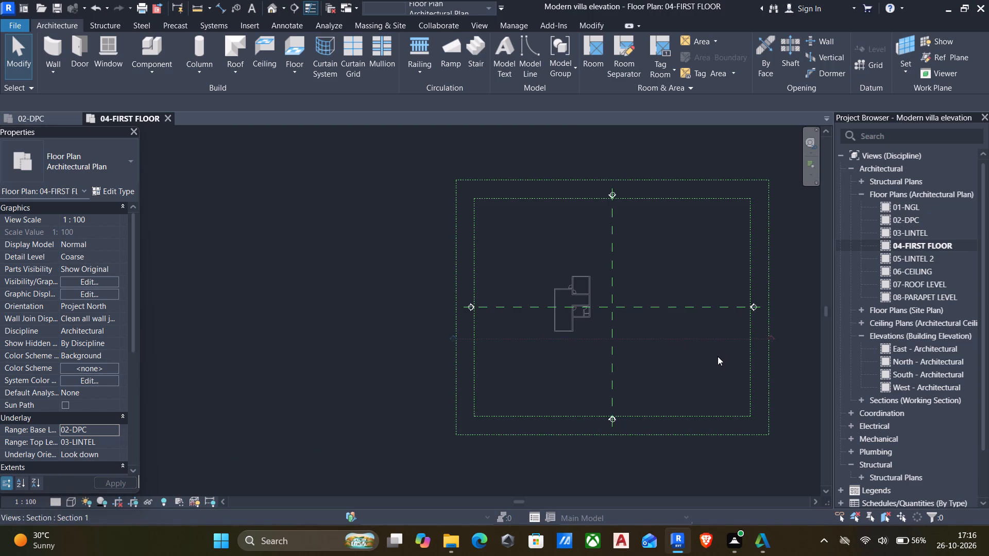
# Hide by category the reference planes, section line, elevation markers and surrounding dashed rectangles in the 04-FIRST FLOOR plan.
pyautogui.moveTo(730, 374); pyautogui.dragTo(608, 238)
pyautogui.rightClick(323, 209)
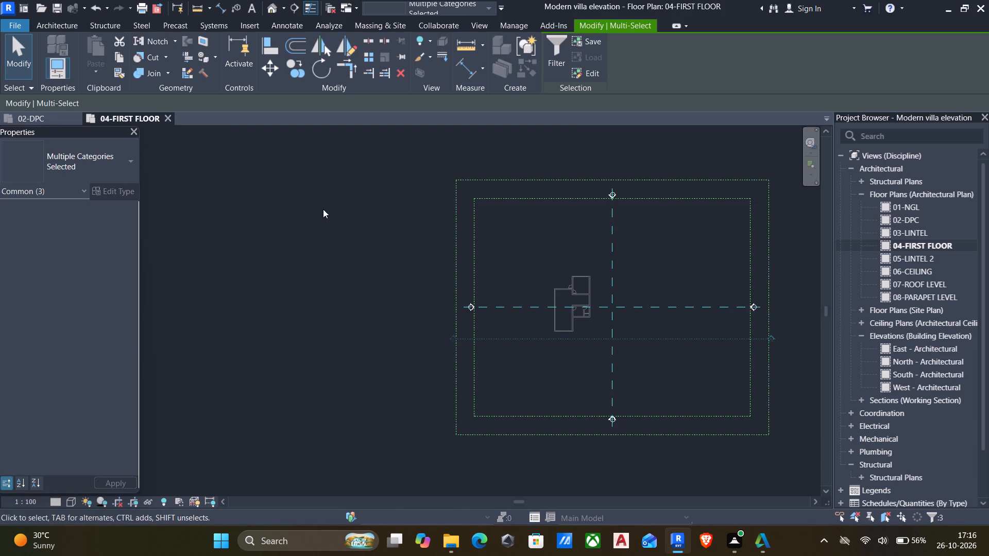
pyautogui.click(398, 266)
pyautogui.click(497, 280)
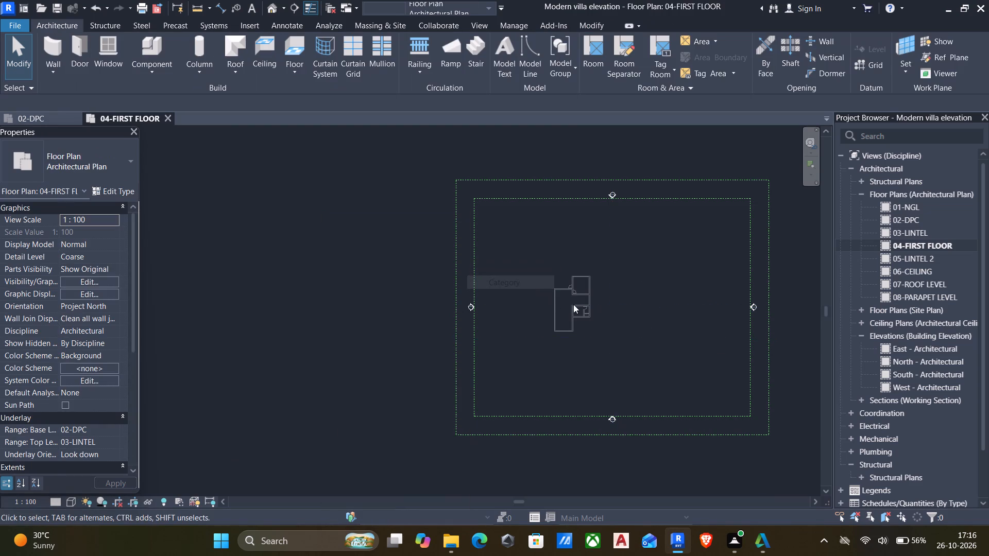
pyautogui.scroll(-2, 645, 315)
pyautogui.moveTo(779, 361); pyautogui.dragTo(668, 268)
pyautogui.rightClick(395, 202)
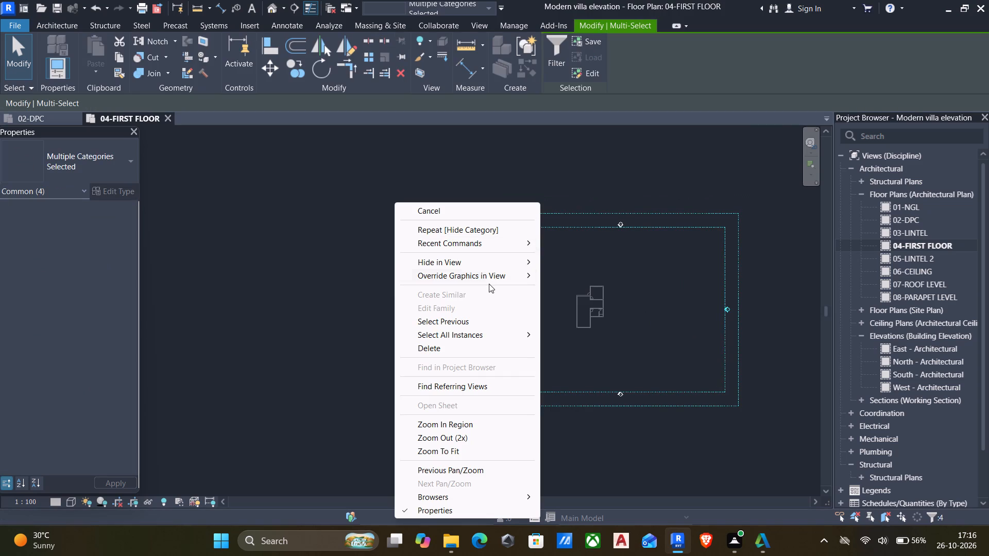
pyautogui.click(447, 266)
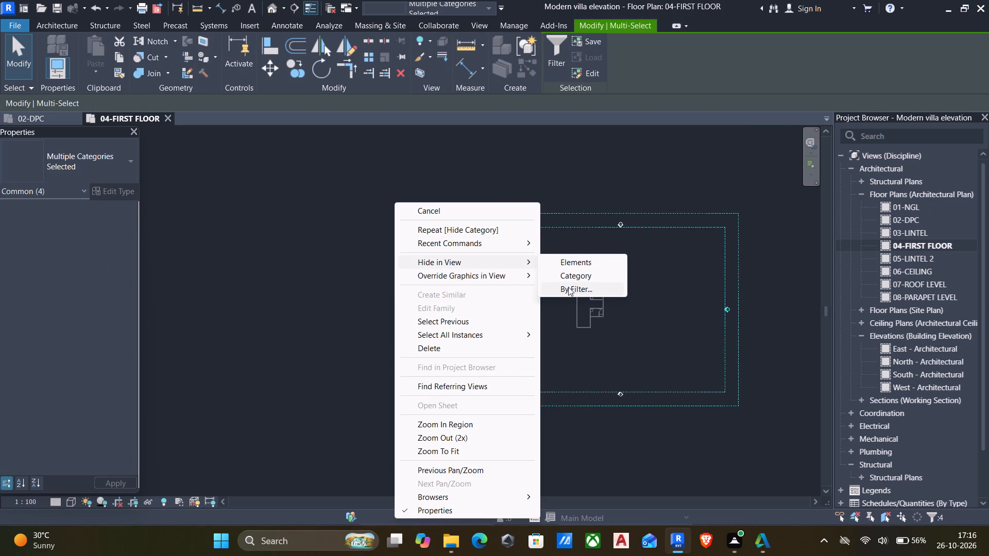
pyautogui.click(570, 278)
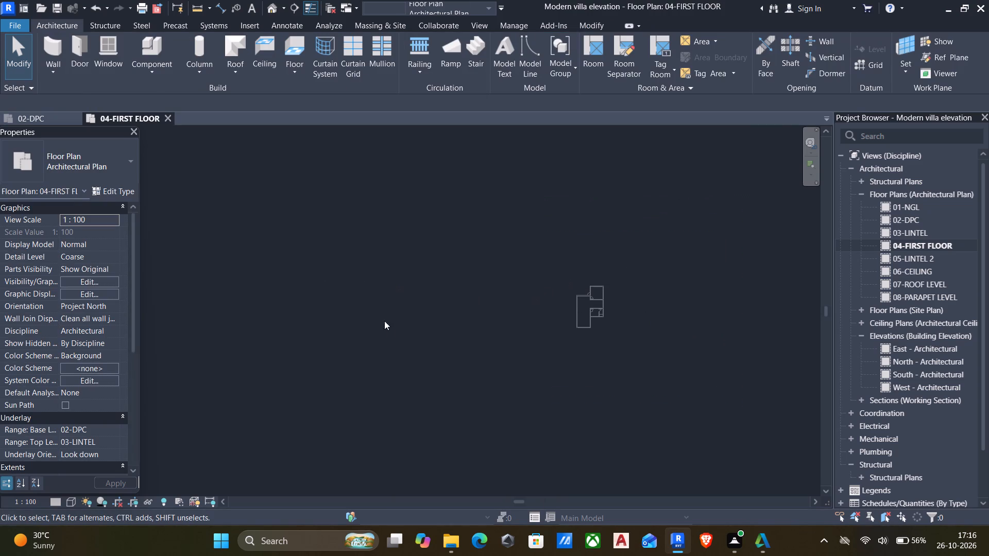
# Start the Wall command over the underlaid plan and choose the 01-225 WALL type.
pyautogui.scroll(5, 628, 324)
pyautogui.moveTo(576, 302); pyautogui.dragTo(559, 307, button='middle')
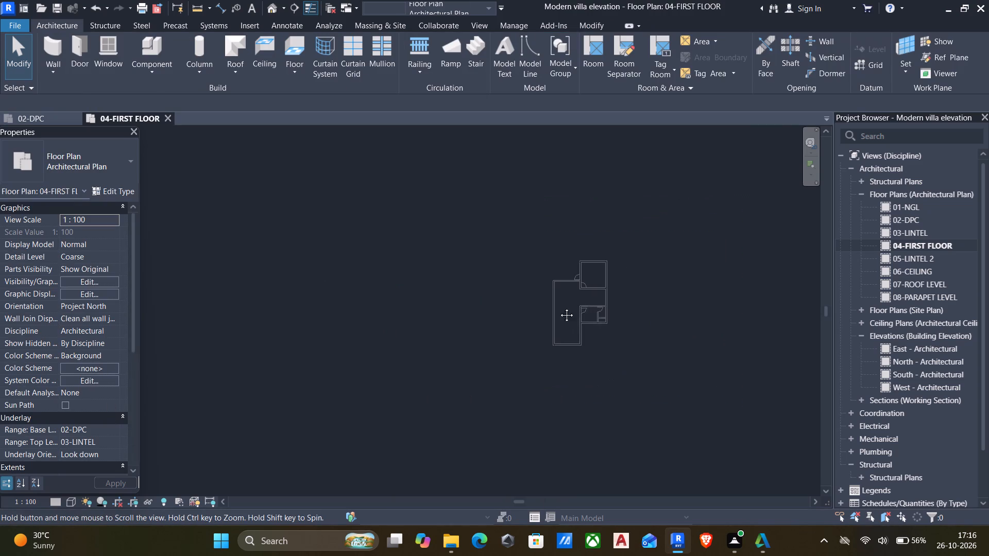
pyautogui.moveTo(559, 307); pyautogui.dragTo(427, 325, button='middle')
pyautogui.scroll(4, 435, 321)
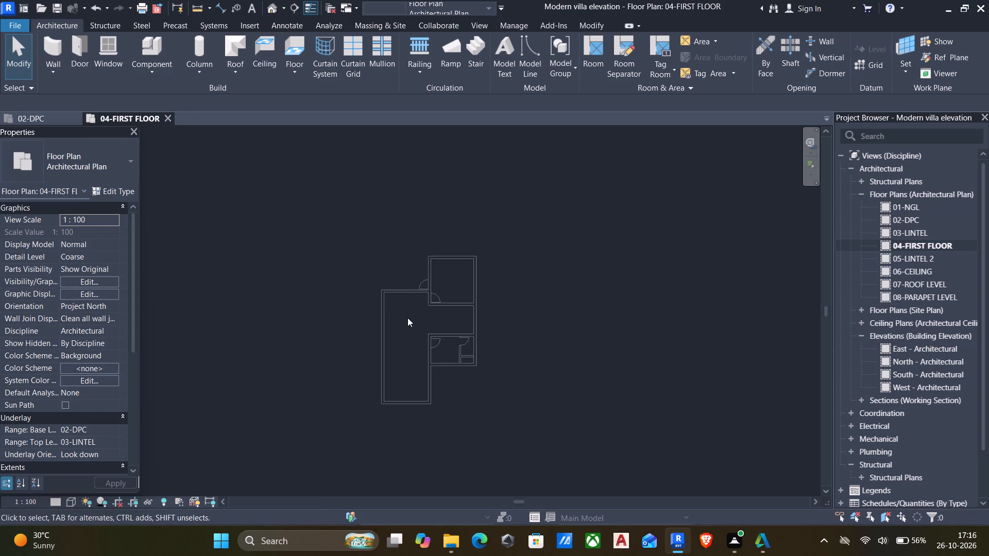
pyautogui.scroll(6, 407, 318)
pyautogui.scroll(-2, 440, 317)
pyautogui.moveTo(440, 317); pyautogui.dragTo(468, 253, button='middle')
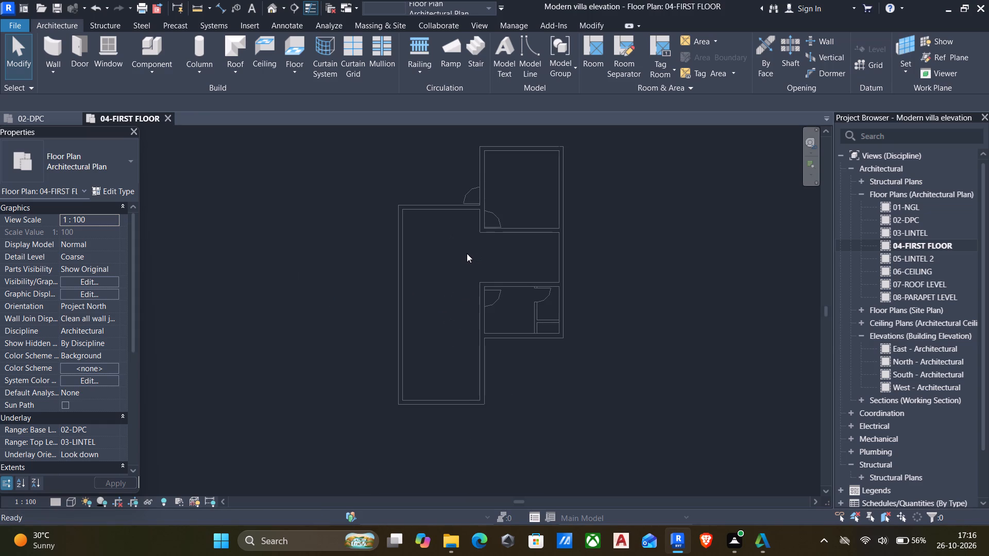
pyautogui.write('wa')
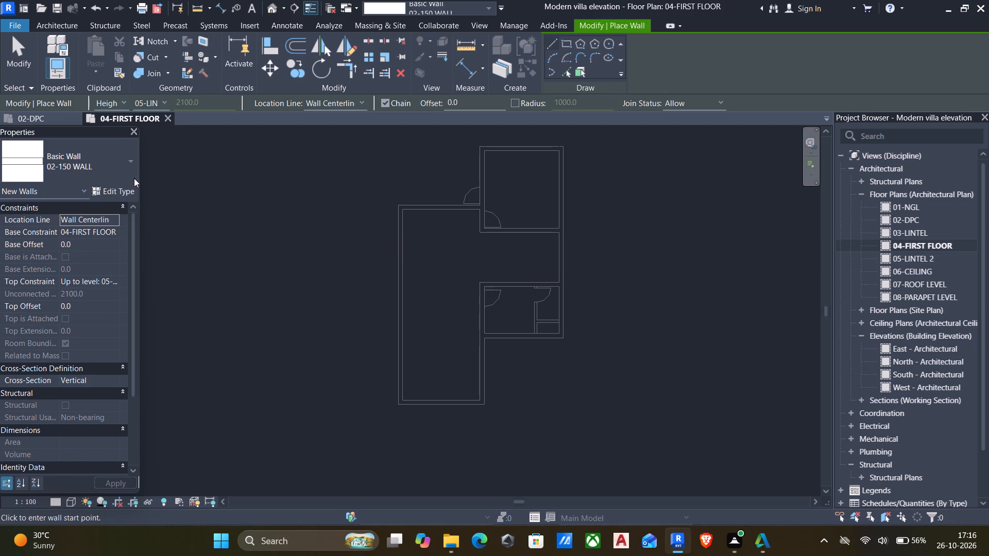
pyautogui.click(99, 157)
pyautogui.scroll(6, 74, 292)
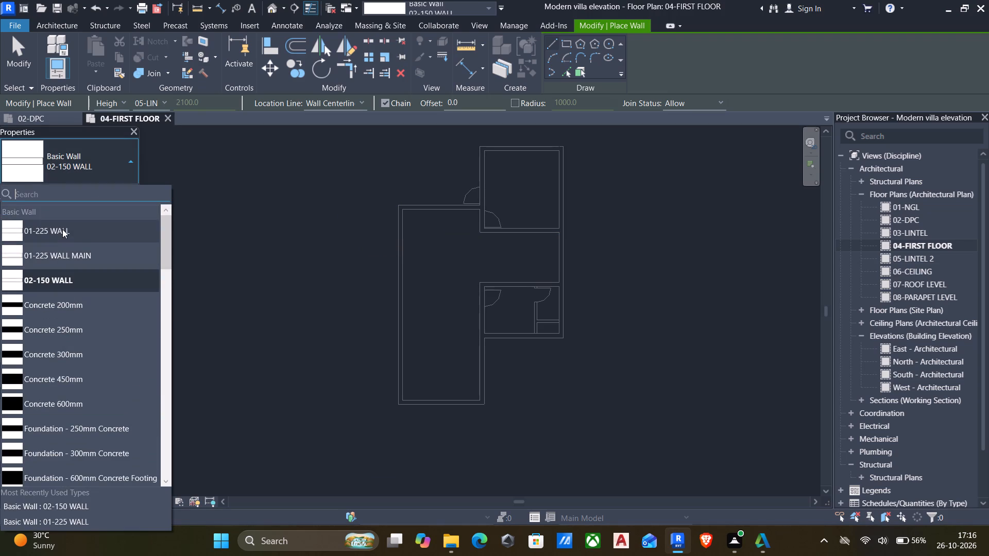
pyautogui.click(62, 229)
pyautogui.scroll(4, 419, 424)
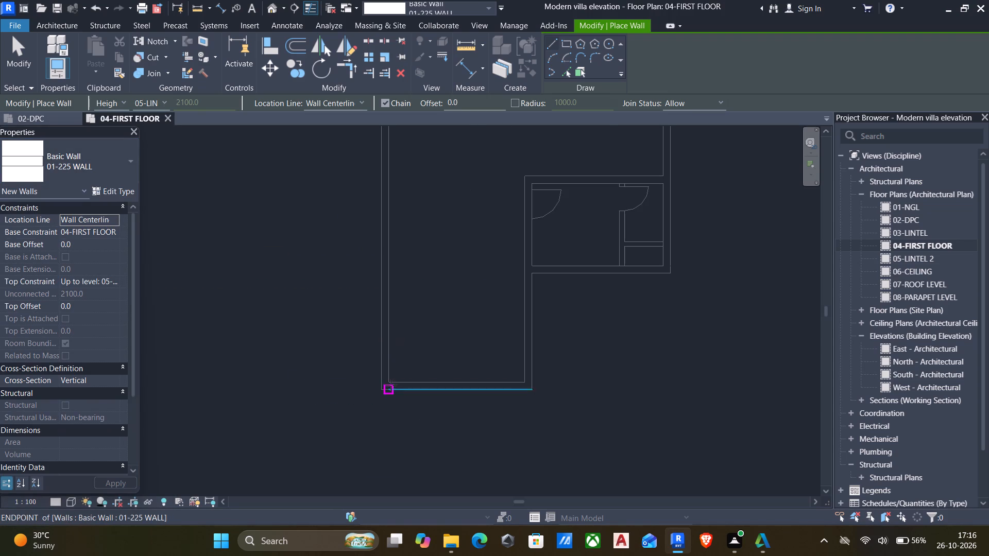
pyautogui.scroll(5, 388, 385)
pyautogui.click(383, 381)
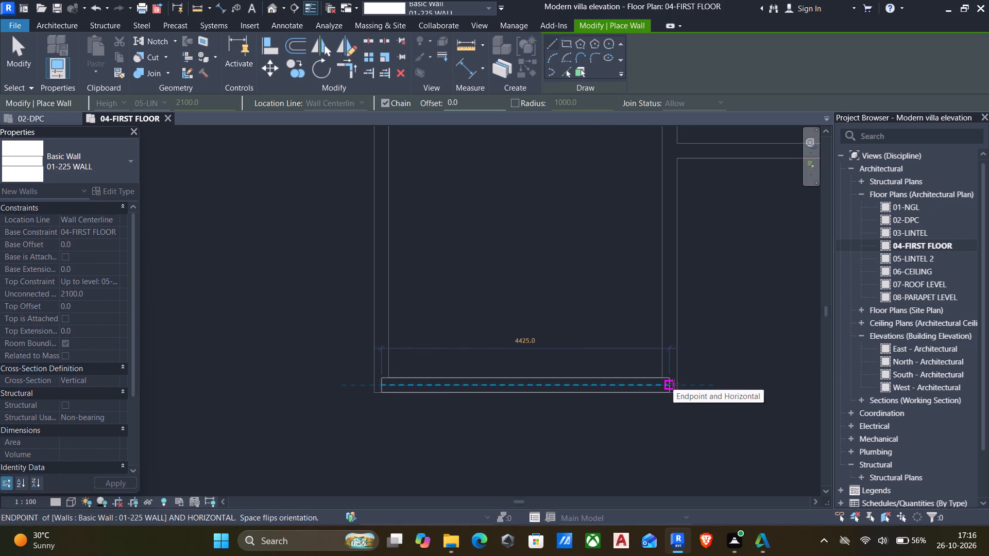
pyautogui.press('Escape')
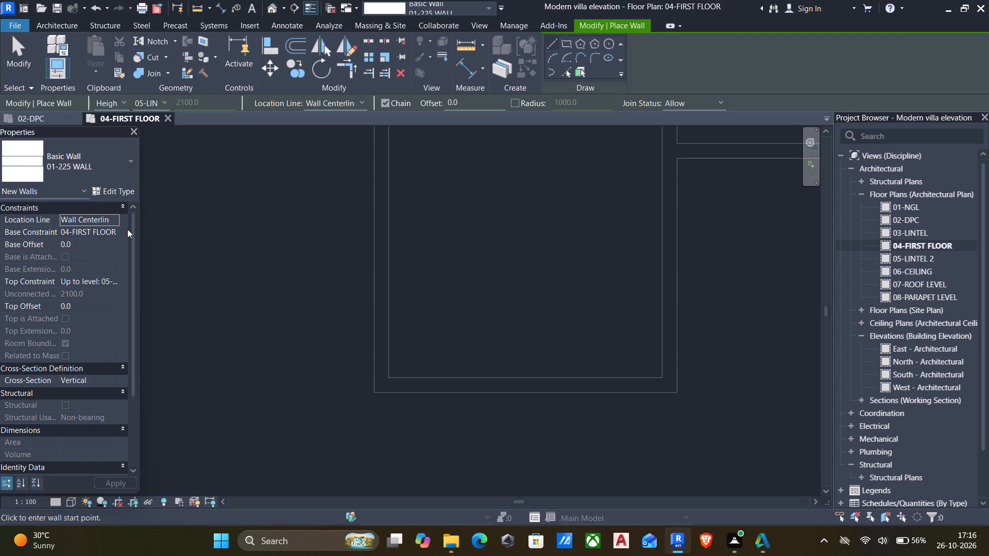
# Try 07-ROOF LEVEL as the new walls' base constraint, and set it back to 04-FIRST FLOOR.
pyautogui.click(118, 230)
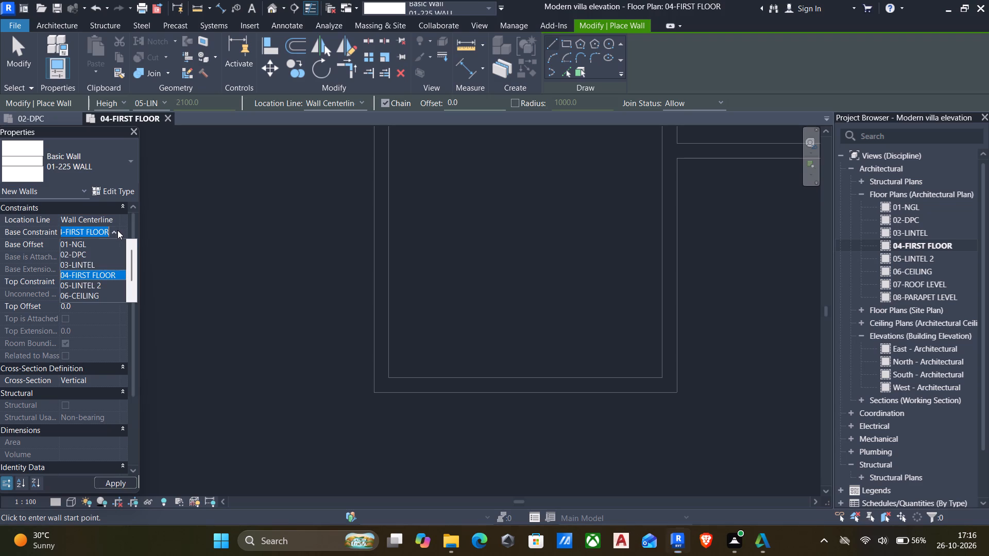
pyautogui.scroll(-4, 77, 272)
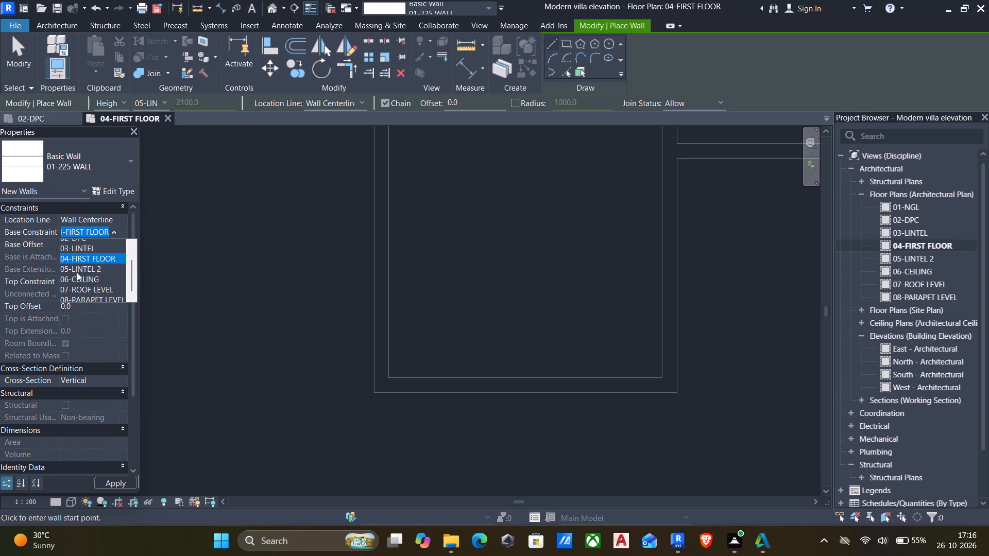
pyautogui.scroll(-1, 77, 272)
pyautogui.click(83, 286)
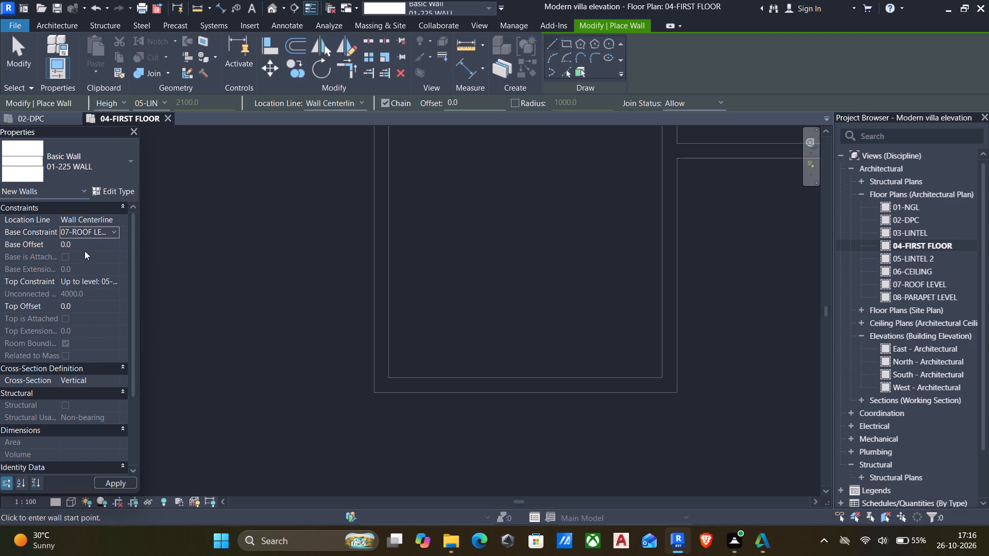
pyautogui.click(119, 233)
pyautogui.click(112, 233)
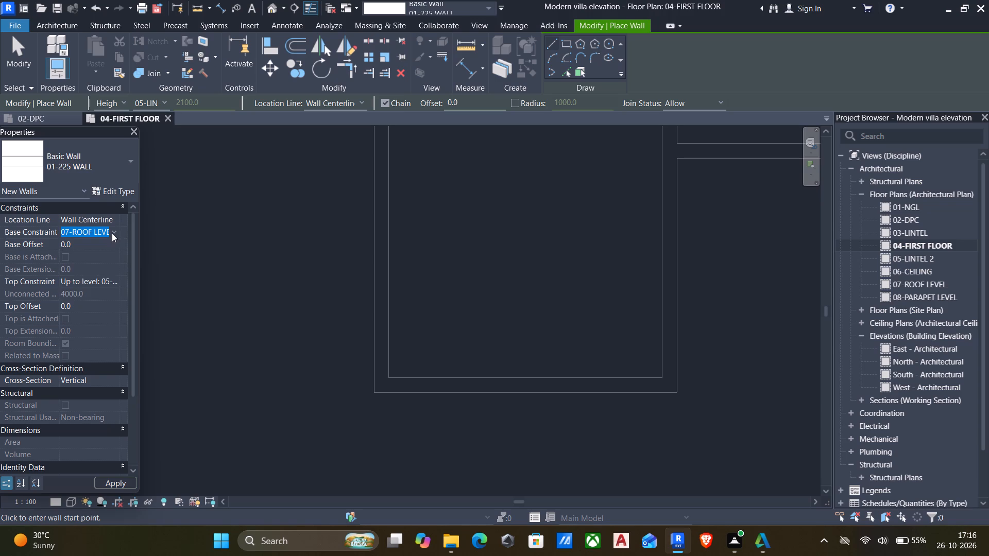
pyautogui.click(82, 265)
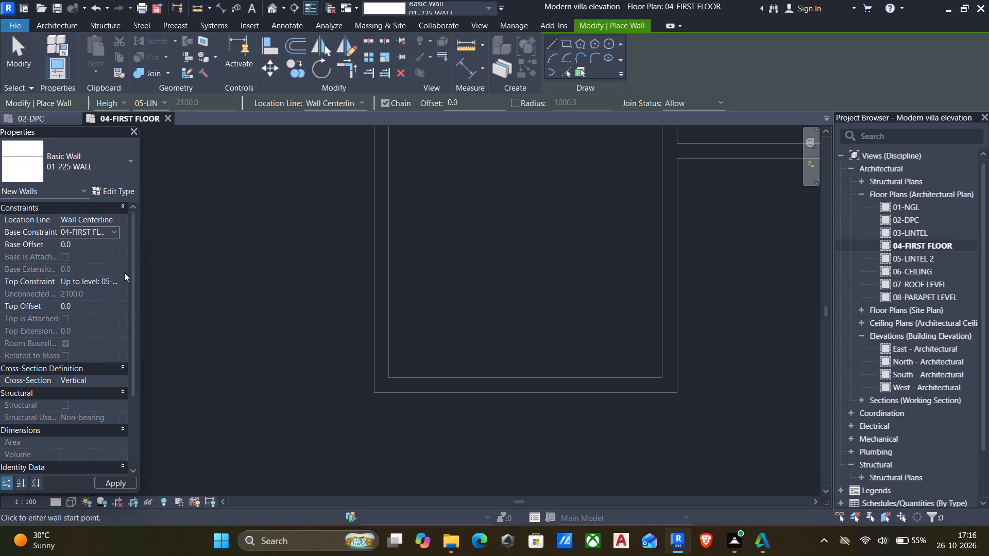
# Set the new walls' top constraint to 07-ROOF LEVEL.
pyautogui.click(117, 282)
pyautogui.scroll(-3, 108, 351)
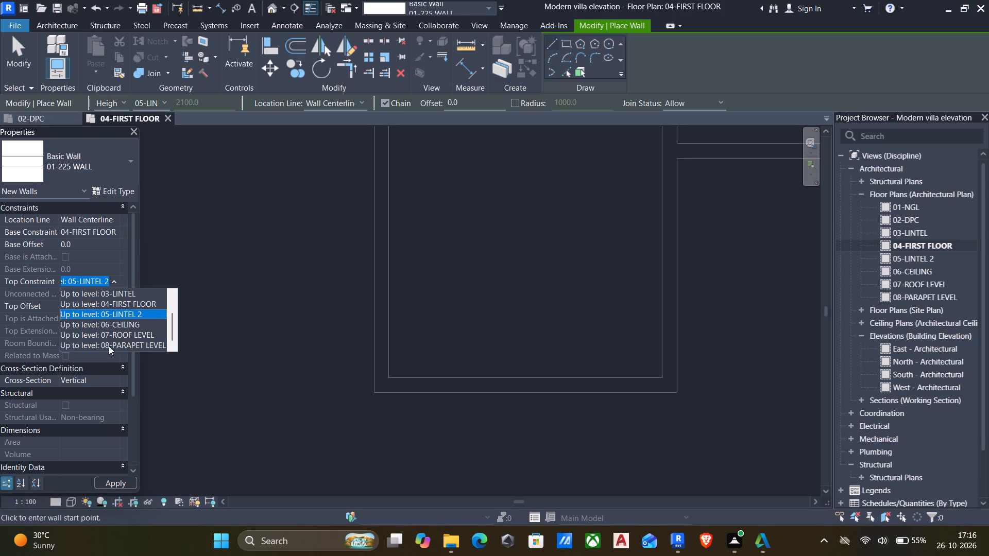
pyautogui.click(112, 334)
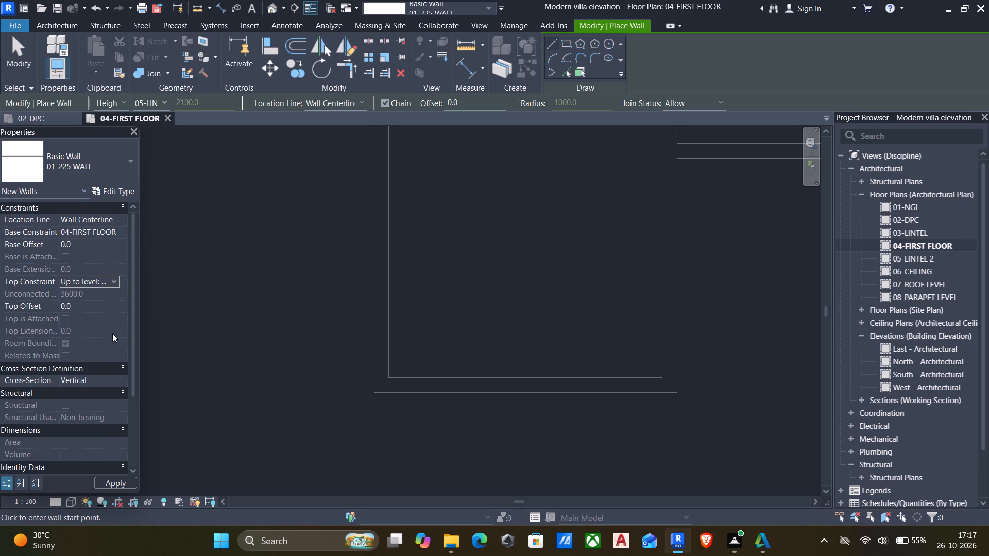
pyautogui.click(113, 274)
pyautogui.click(108, 278)
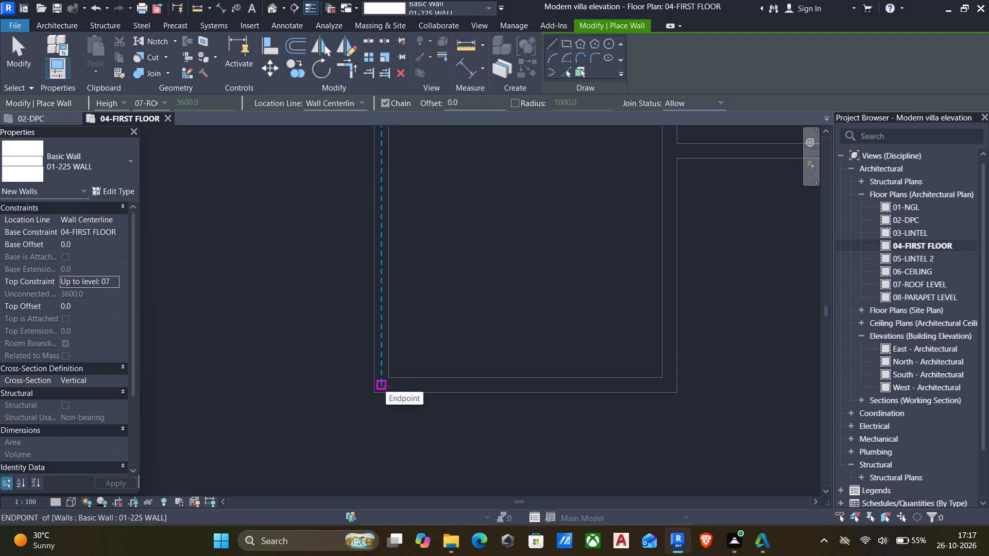
# Trace the outer walls over the underlay from the southwest corner up the west side, east to the step, and around to the northeast corner.
pyautogui.click(386, 384)
pyautogui.scroll(-3, 381, 260)
pyautogui.moveTo(382, 258); pyautogui.dragTo(387, 499, button='middle')
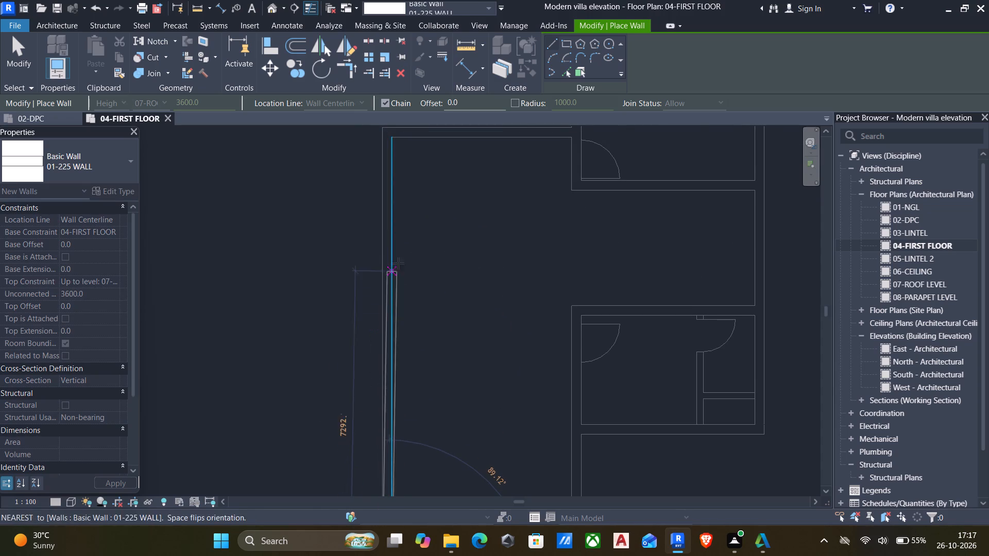
pyautogui.moveTo(403, 252); pyautogui.dragTo(387, 333, button='middle')
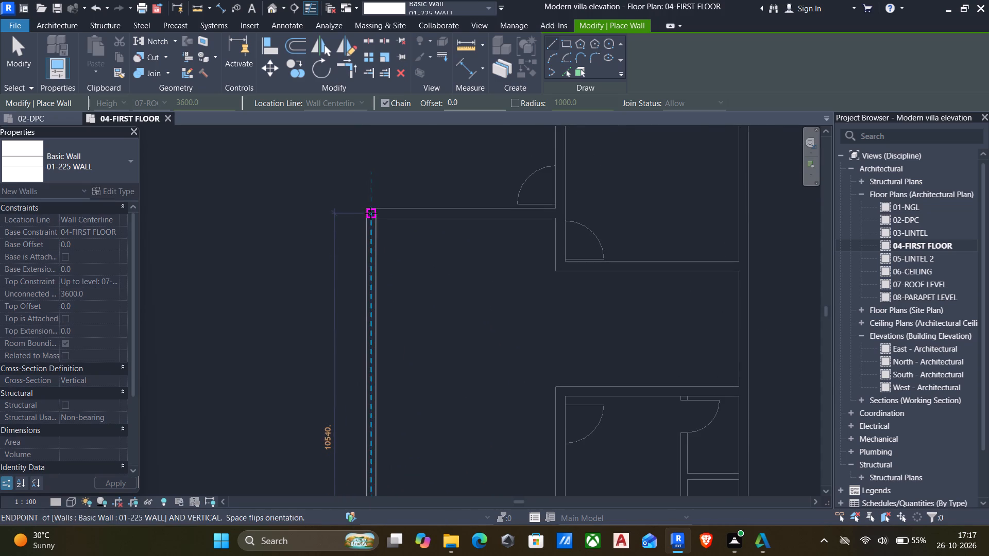
pyautogui.click(372, 214)
pyautogui.click(562, 213)
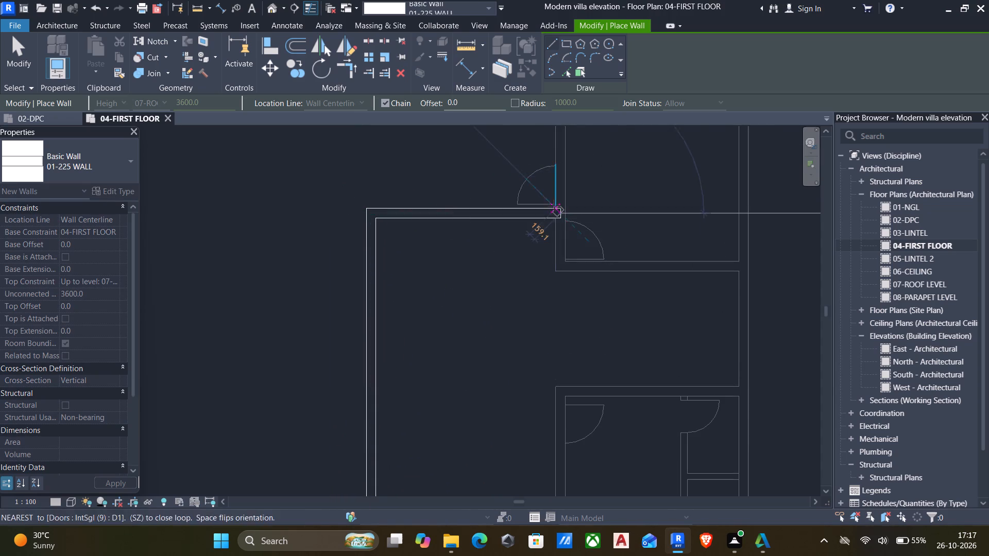
pyautogui.moveTo(538, 247); pyautogui.dragTo(552, 413, button='middle')
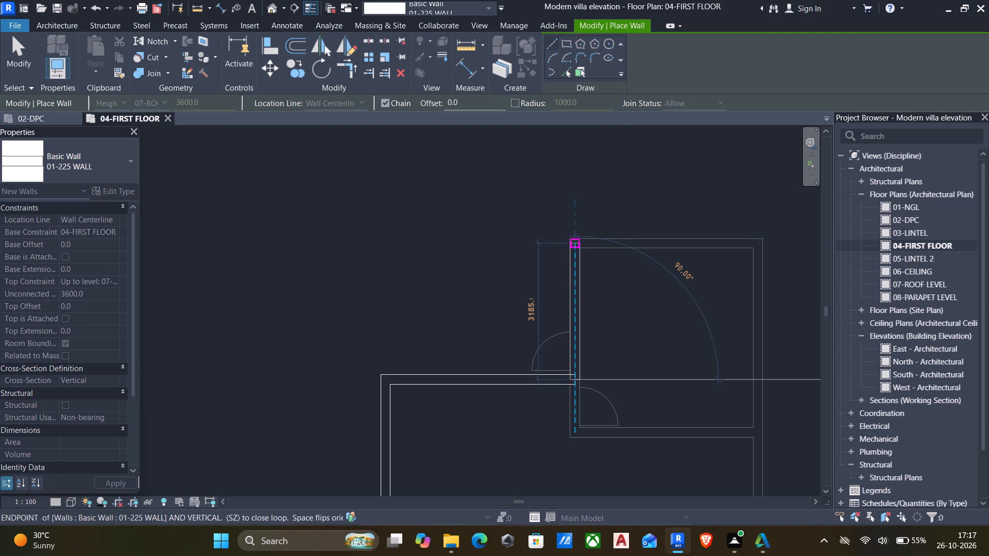
pyautogui.click(576, 241)
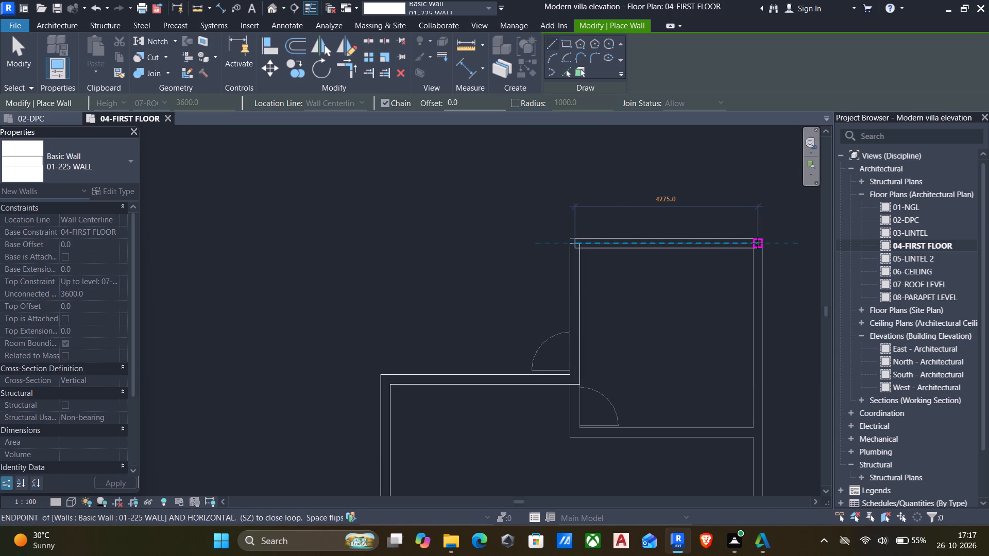
pyautogui.click(755, 243)
# Continue the wall chain 10000 mm down the east side and 4275 mm back west beneath the small partitioned room.
pyautogui.moveTo(775, 362); pyautogui.dragTo(731, 218, button='middle')
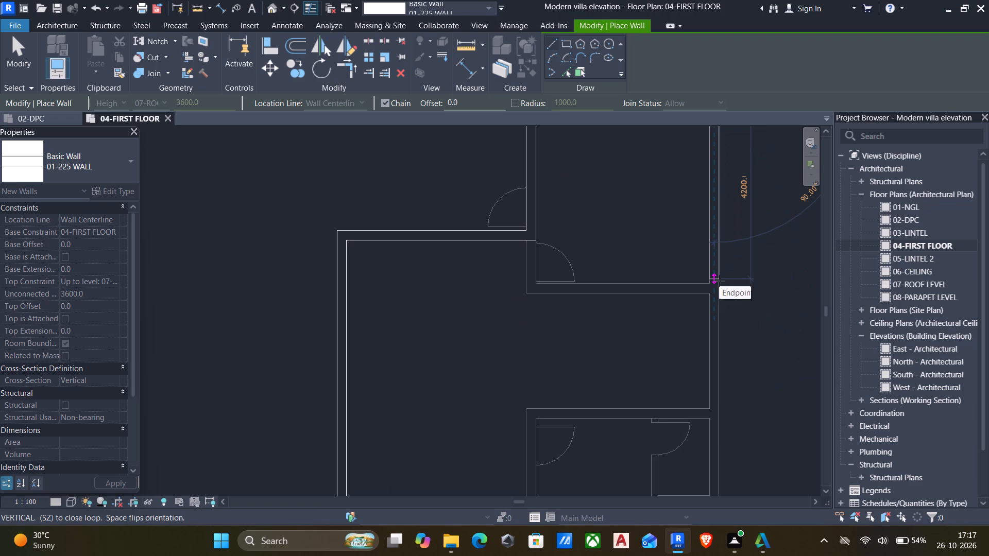
pyautogui.scroll(-1, 722, 326)
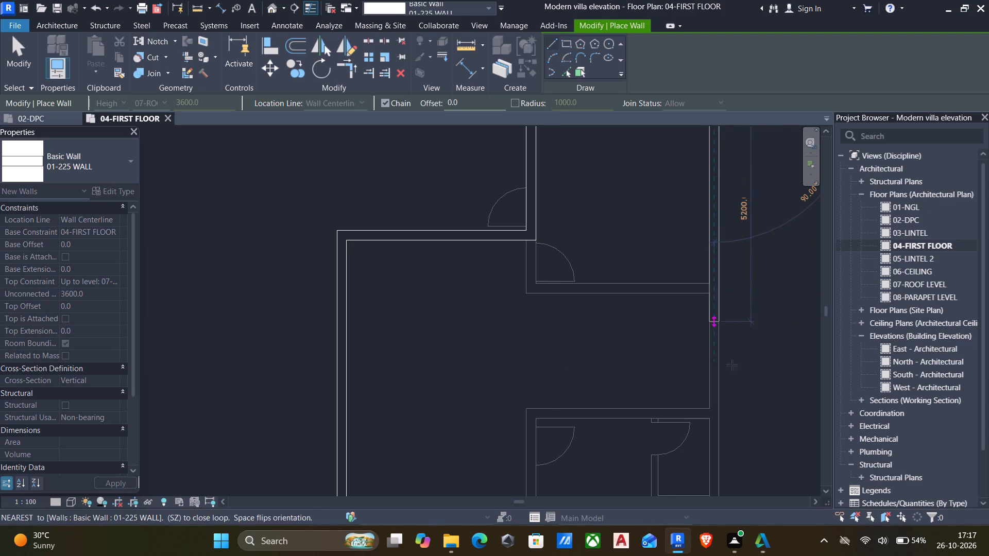
pyautogui.moveTo(737, 391); pyautogui.dragTo(707, 262, button='middle')
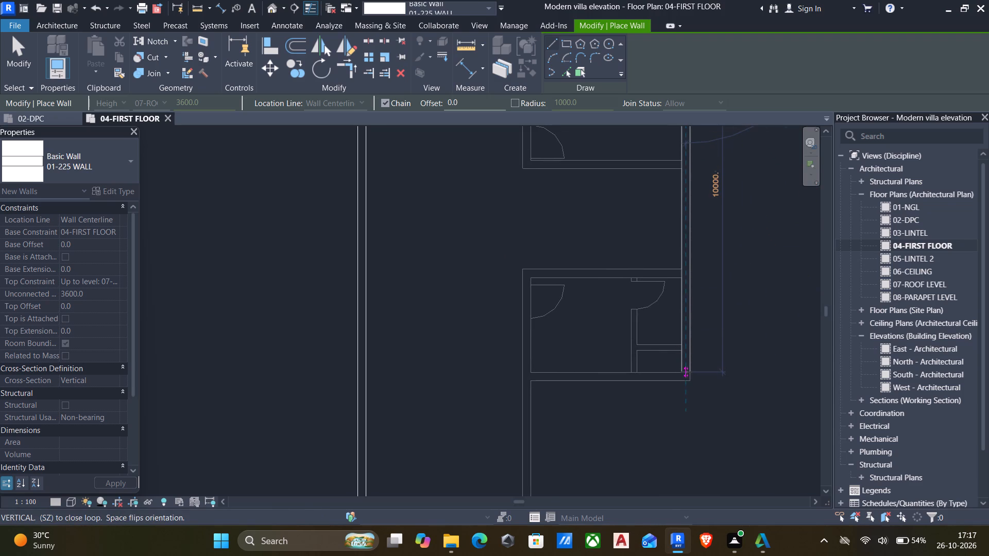
pyautogui.click(686, 376)
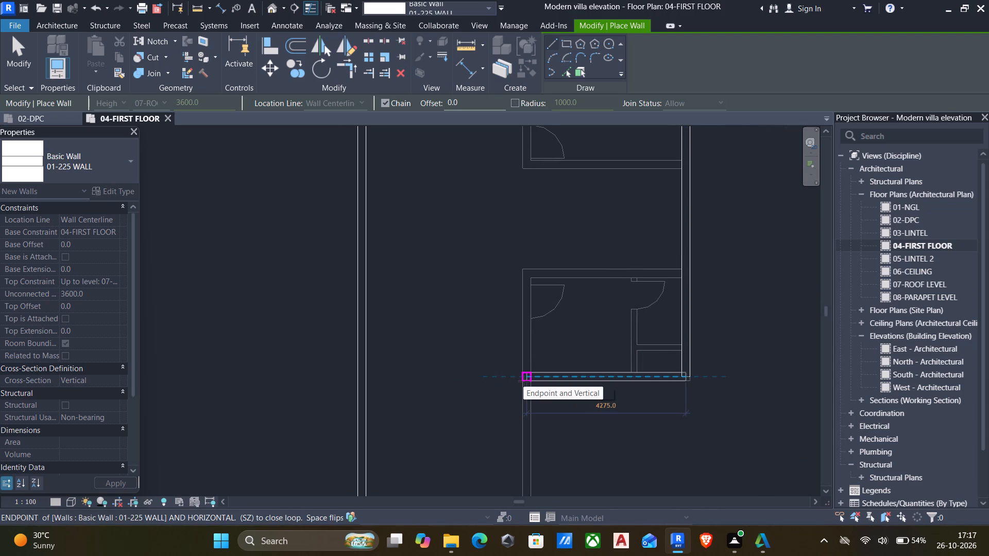
pyautogui.scroll(3, 523, 381)
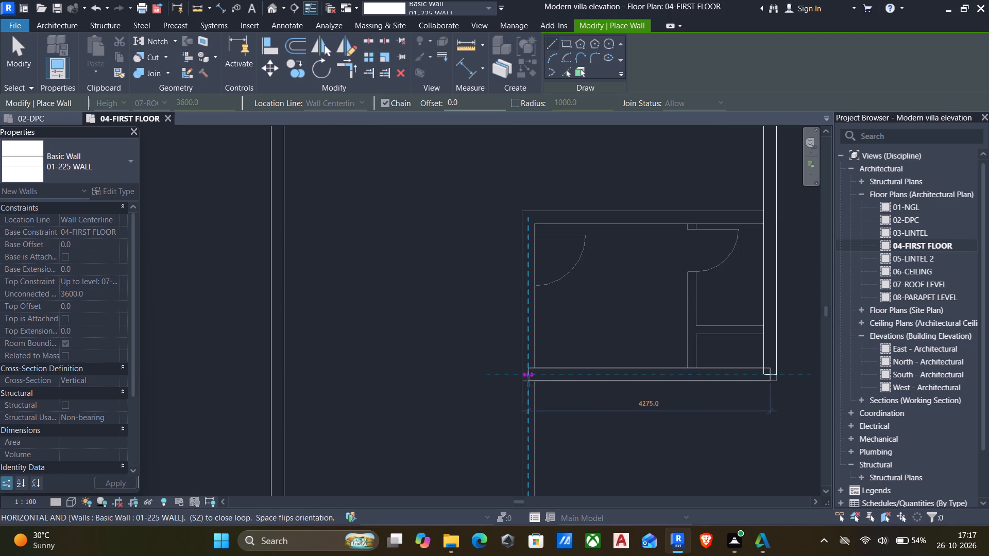
pyautogui.click(528, 380)
# Draw the south wing's east wall 3600 mm down and its south wall about 4300 mm across to the west wall, ending the chain.
pyautogui.scroll(-2, 536, 399)
pyautogui.moveTo(538, 411); pyautogui.dragTo(528, 221, button='middle')
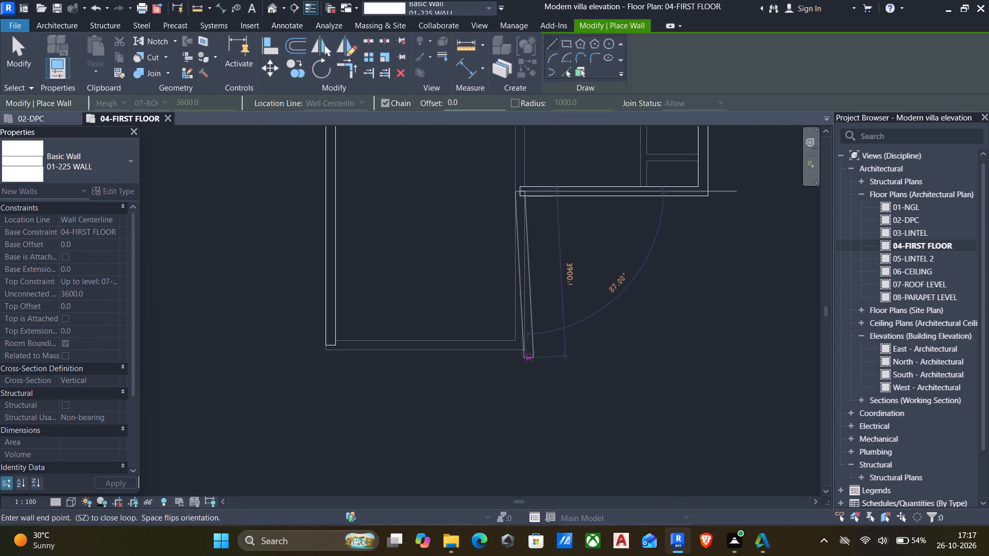
pyautogui.scroll(2, 523, 344)
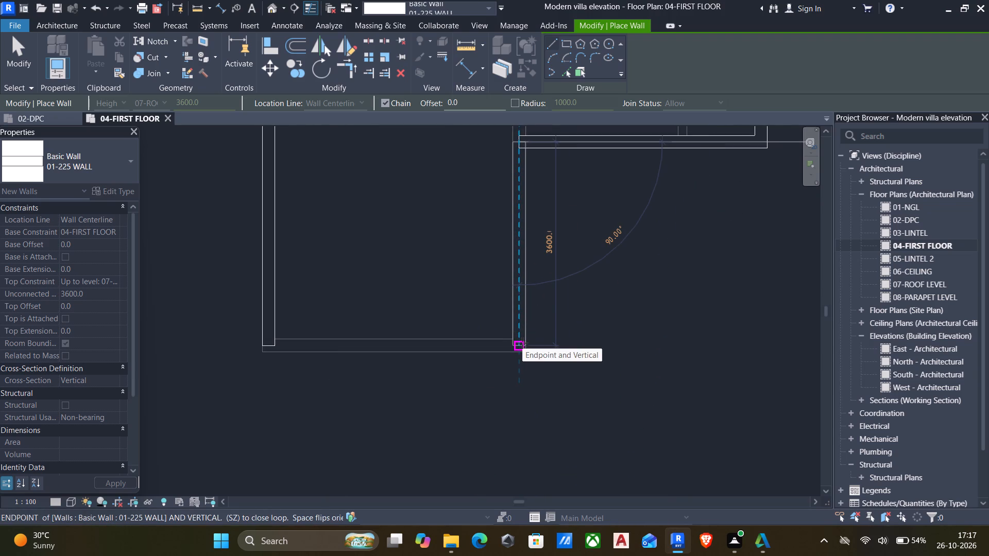
pyautogui.click(522, 343)
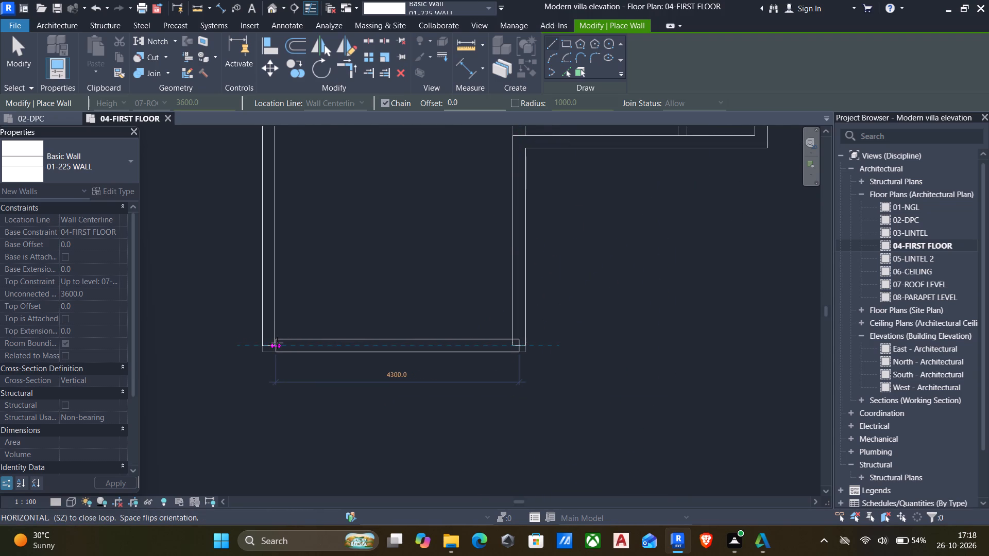
pyautogui.click(276, 343)
pyautogui.press('Escape')
pyautogui.scroll(-4, 362, 356)
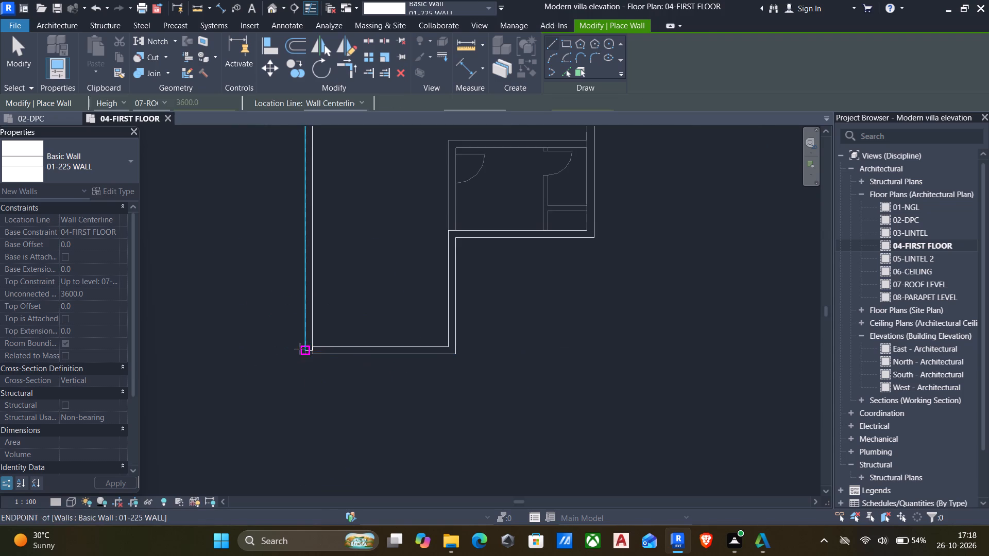
pyautogui.press('Escape')
# Trim/Extend the south wall and the long west wall to a clean corner at the building's southwest end.
pyautogui.scroll(3, 357, 361)
pyautogui.press('t')
pyautogui.press('r')
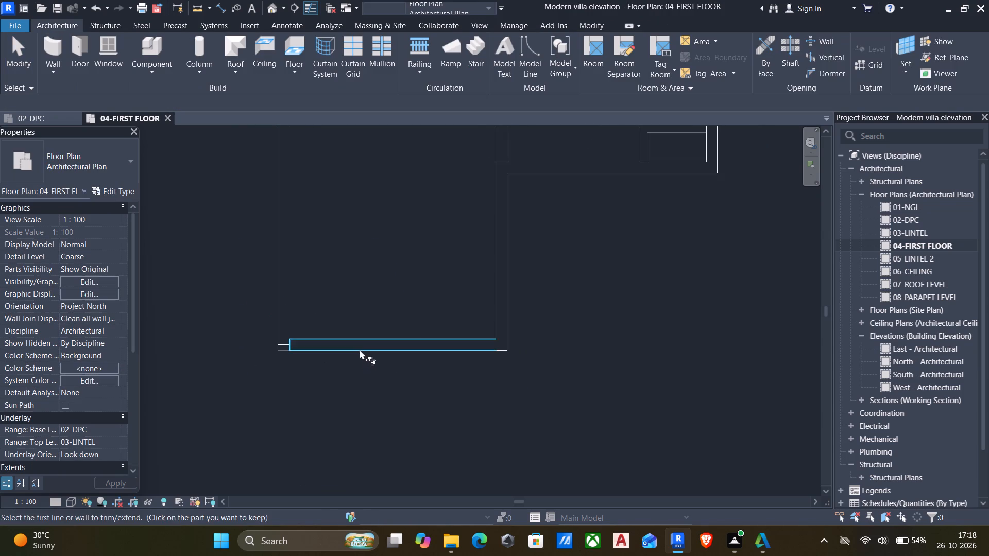
pyautogui.click(360, 350)
pyautogui.click(282, 320)
pyautogui.scroll(-4, 363, 342)
pyautogui.moveTo(369, 344); pyautogui.dragTo(408, 439, button='middle')
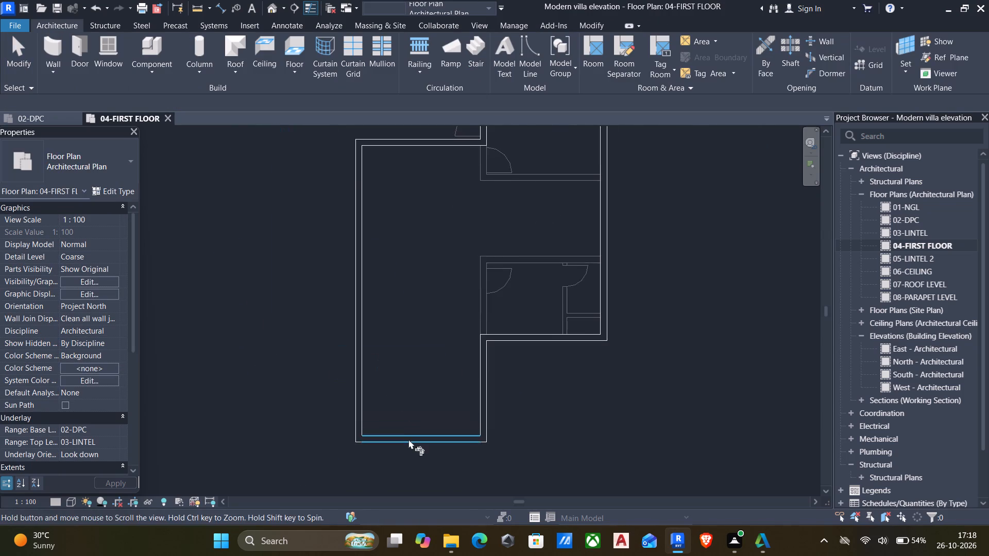
pyautogui.scroll(-2, 393, 418)
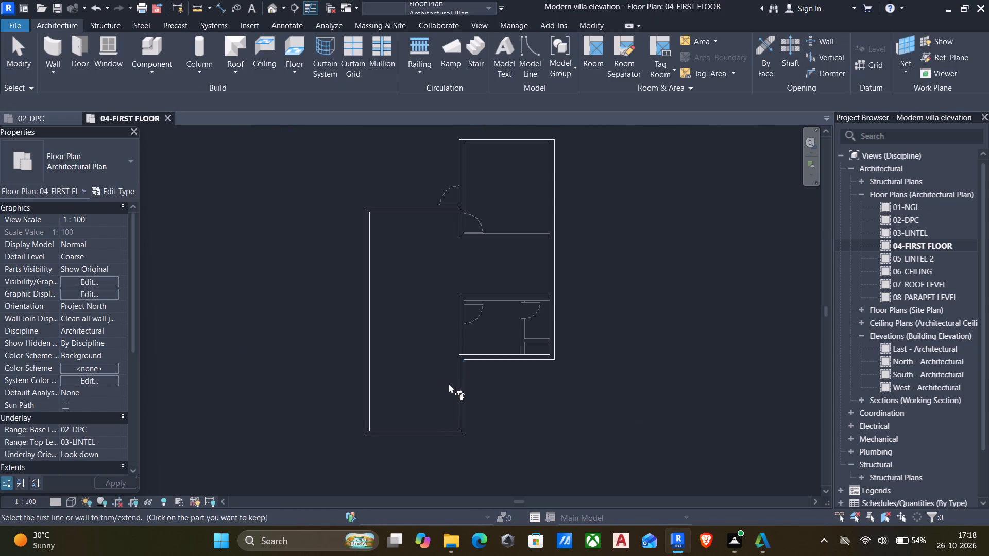
pyautogui.press('Escape')
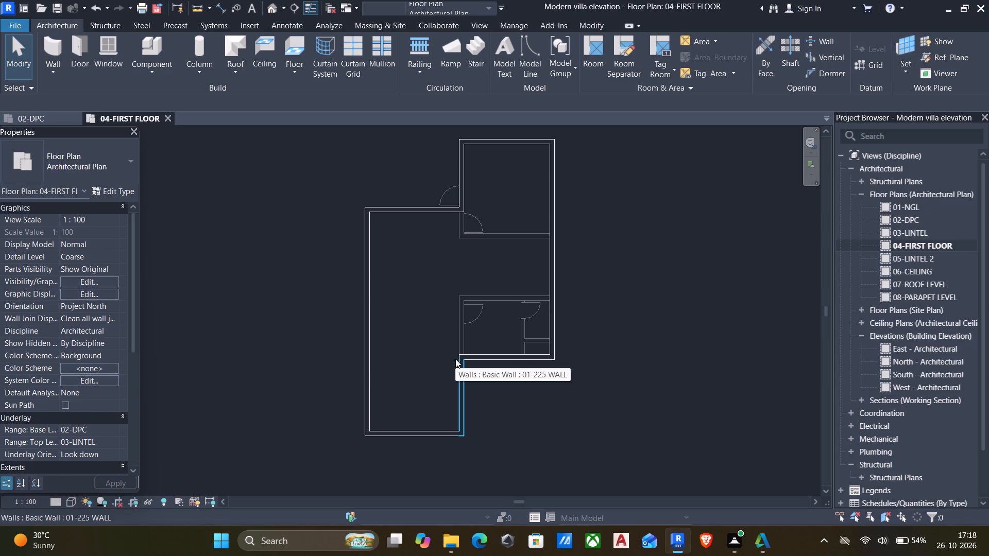
# Create similar 01-225 walls from the step corner down past the D1 door and 4275 mm east to the outer wall, closing the north room.
pyautogui.click(422, 212)
pyautogui.write('cs')
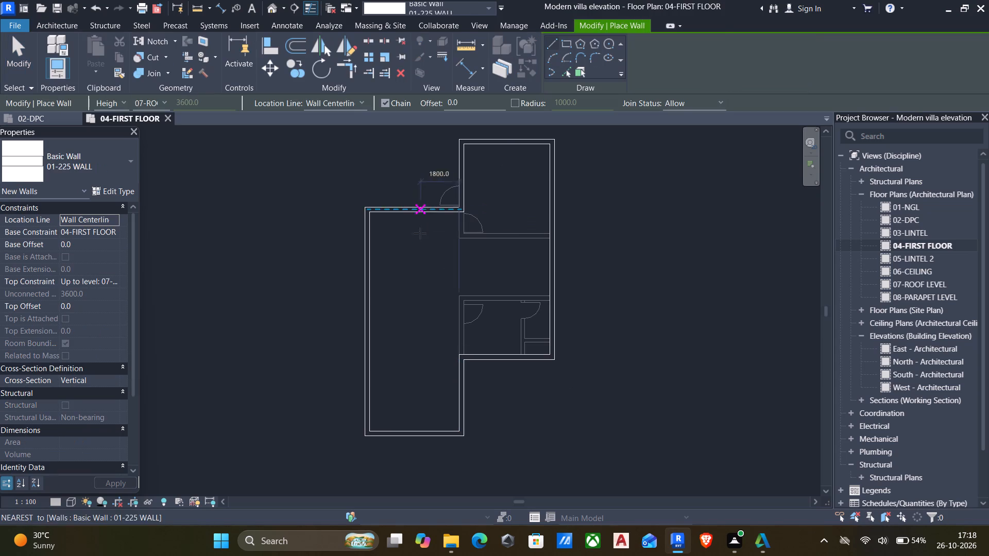
pyautogui.scroll(5, 475, 213)
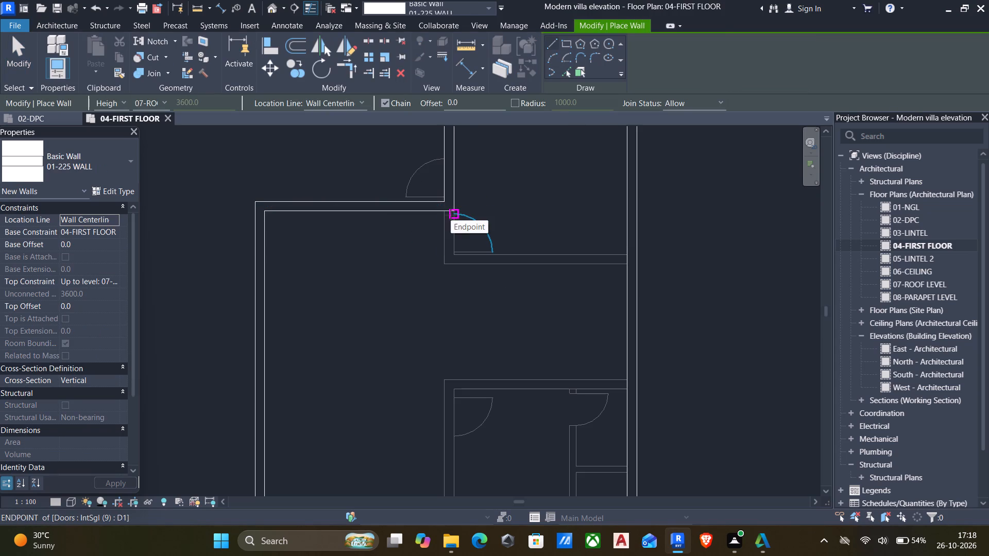
pyautogui.scroll(3, 450, 212)
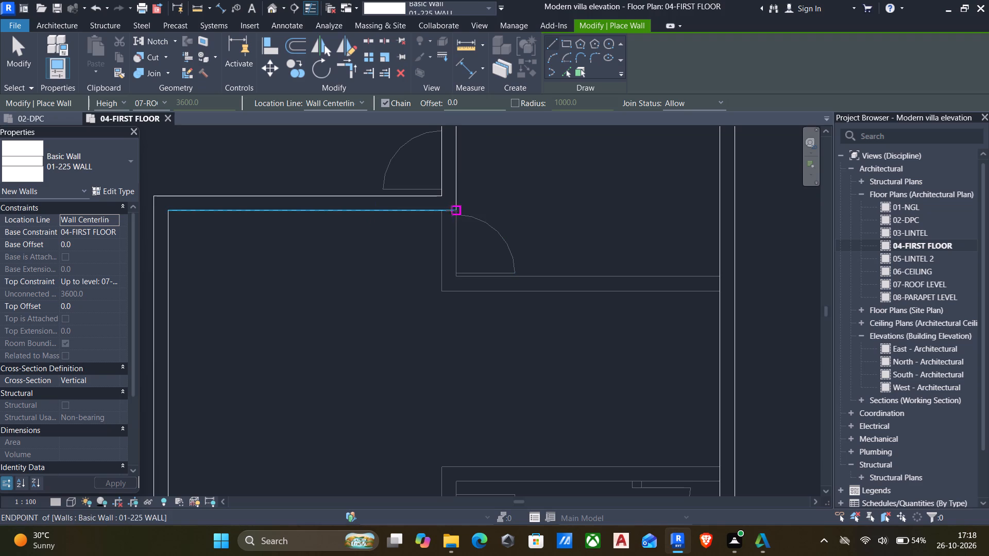
pyautogui.click(448, 210)
pyautogui.moveTo(447, 286); pyautogui.dragTo(454, 286)
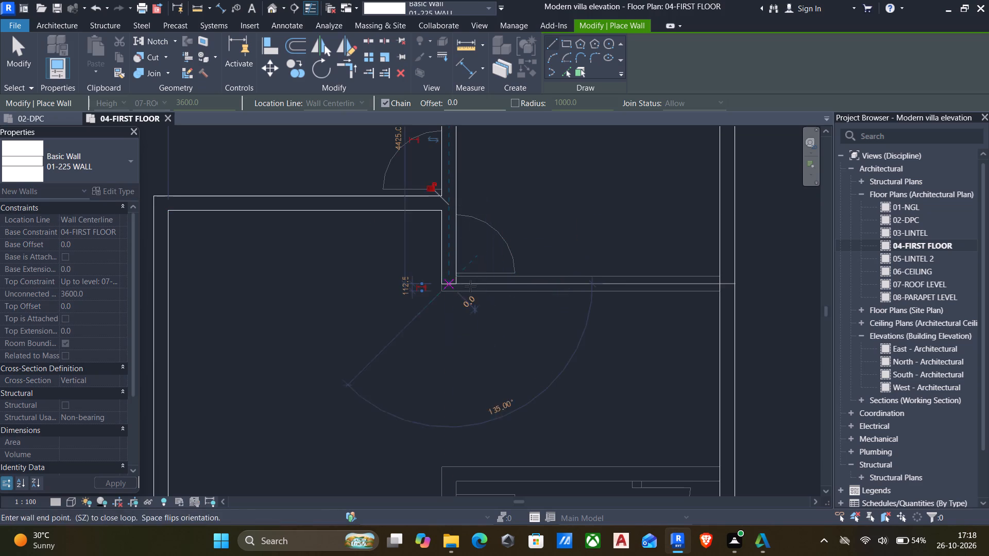
pyautogui.click(722, 282)
pyautogui.press('Escape')
# Draw a wall from the lower room's southwest corner north to the southwest corner of the north room.
pyautogui.scroll(-5, 704, 290)
pyautogui.moveTo(679, 345); pyautogui.dragTo(655, 254, button='middle')
pyautogui.scroll(2, 548, 398)
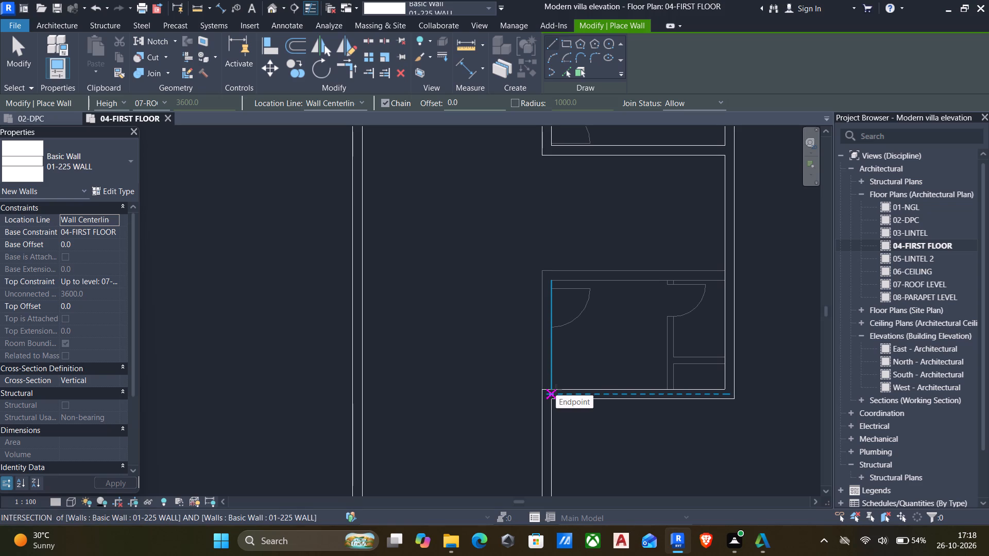
pyautogui.scroll(-3, 539, 315)
pyautogui.moveTo(539, 315); pyautogui.dragTo(525, 359, button='middle')
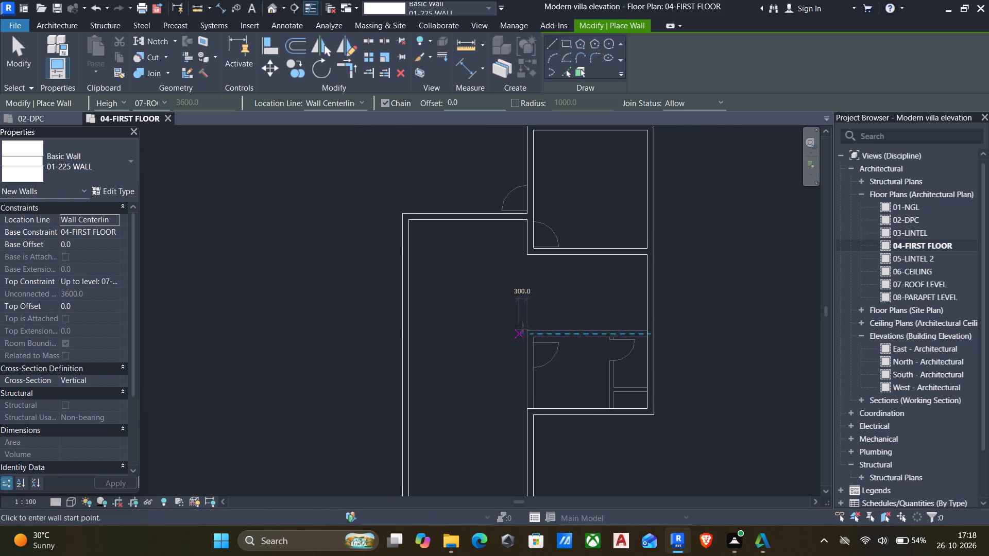
pyautogui.click(528, 408)
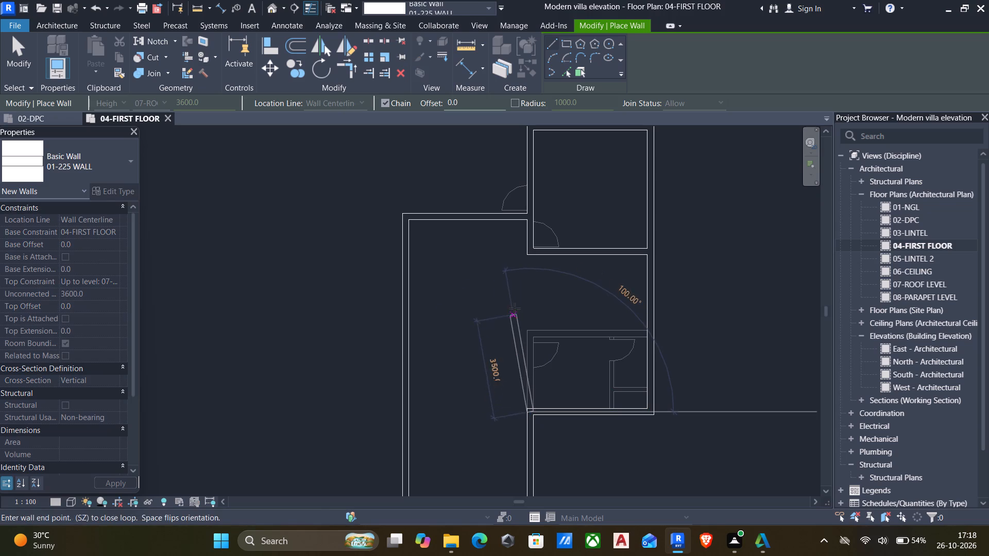
pyautogui.click(526, 256)
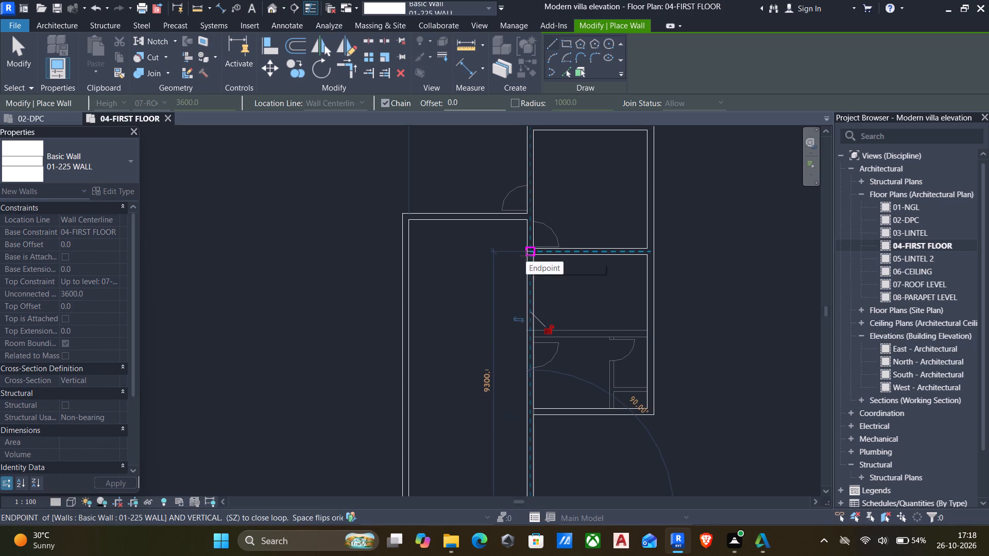
pyautogui.press('Escape')
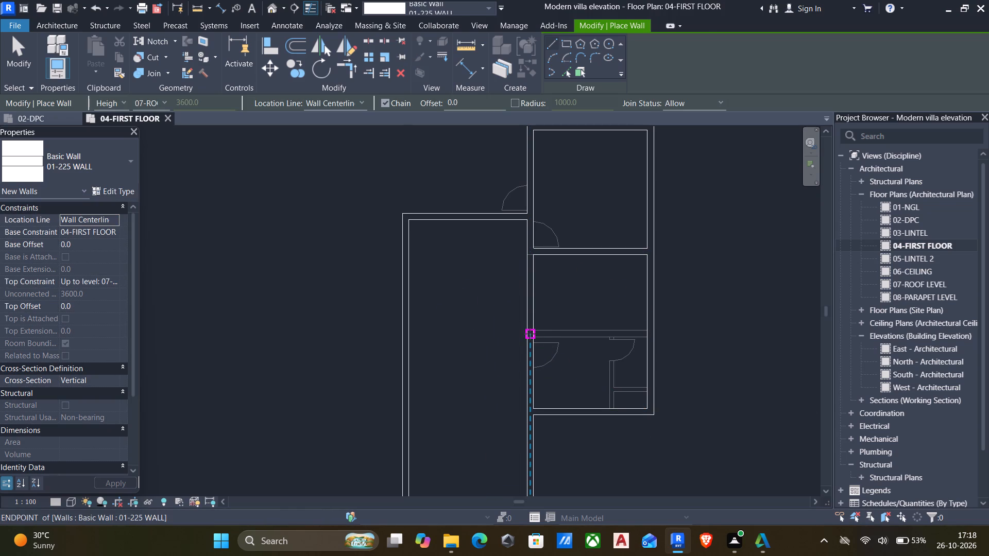
# Draw the cross wall over the underlaid partition on the lower room's north side, across to the east outer wall.
pyautogui.click(530, 334)
pyautogui.click(647, 337)
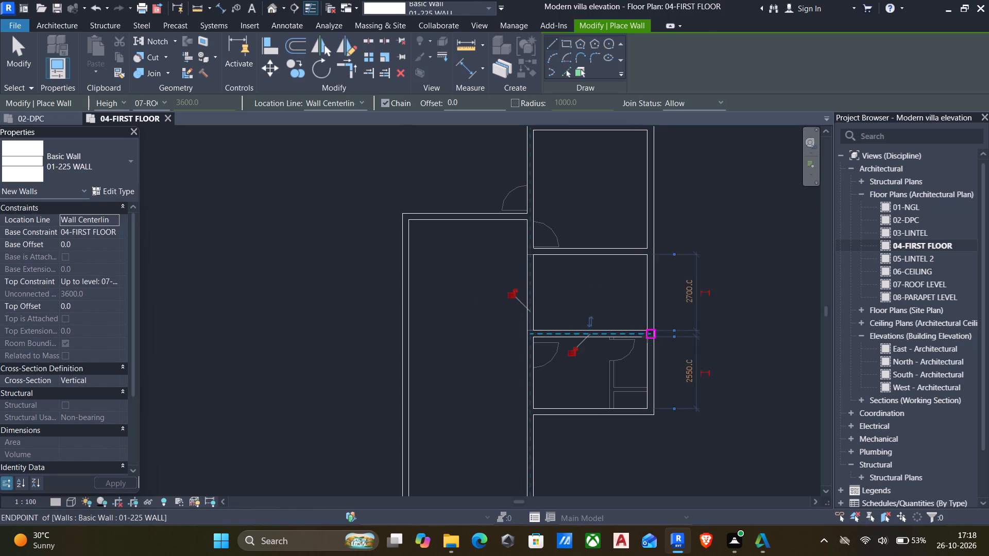
pyautogui.press('Escape')
# Enclose the outer door area with walls starting 800 mm below the north room's top edge, running west and down to the west wall's corner.
pyautogui.scroll(-3, 569, 328)
pyautogui.moveTo(531, 330); pyautogui.dragTo(528, 375, button='middle')
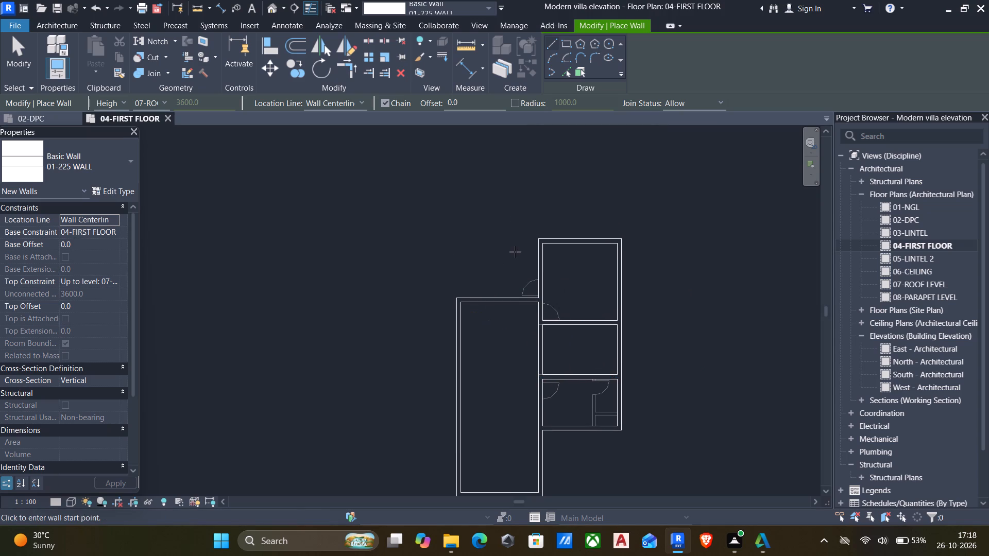
pyautogui.scroll(4, 541, 261)
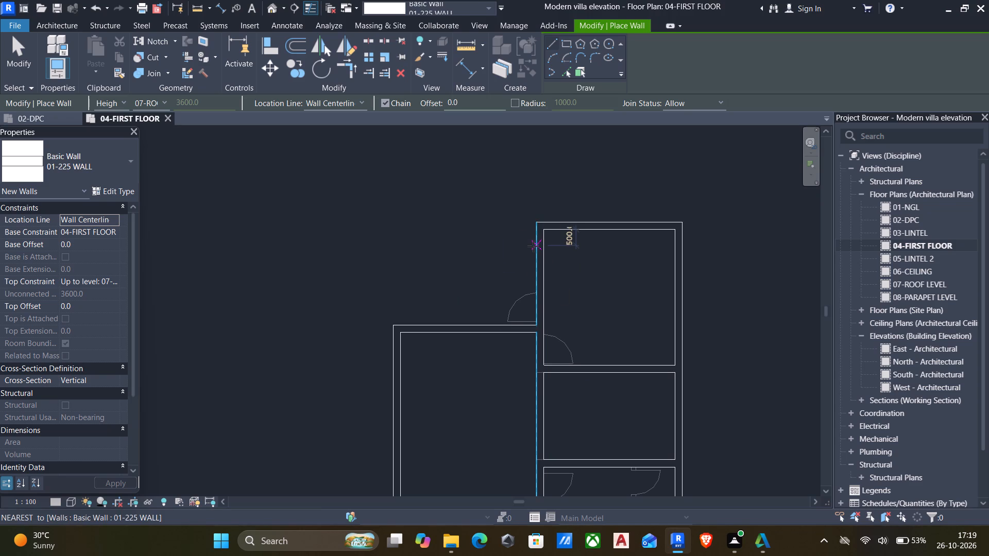
pyautogui.write('800')
pyautogui.press('Return')
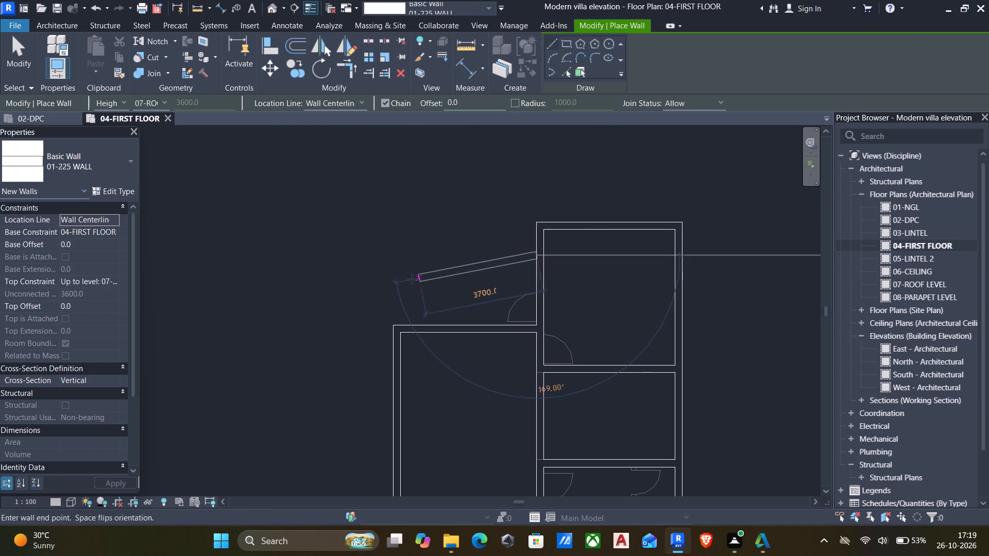
pyautogui.click(395, 252)
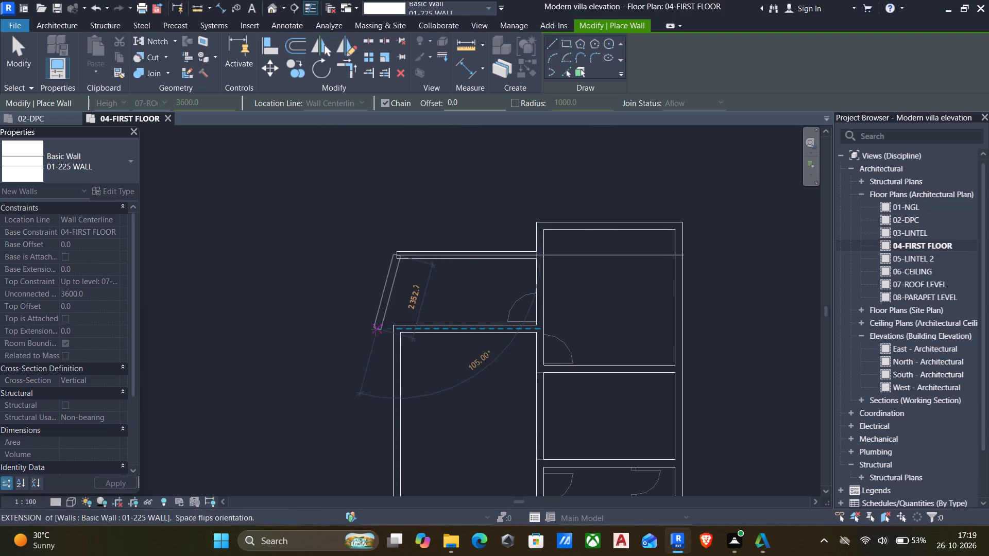
pyautogui.click(394, 325)
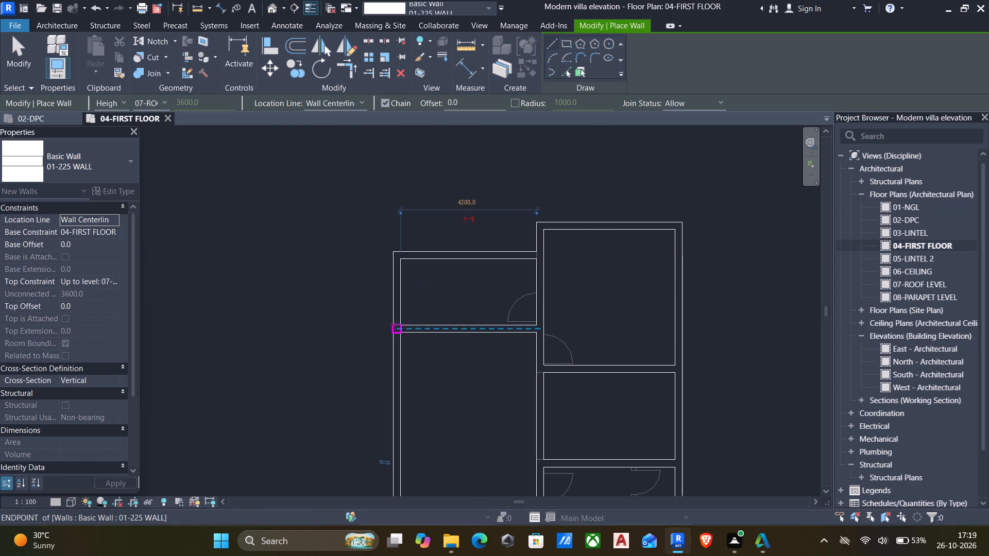
pyautogui.press('Escape')
pyautogui.press('Escape')
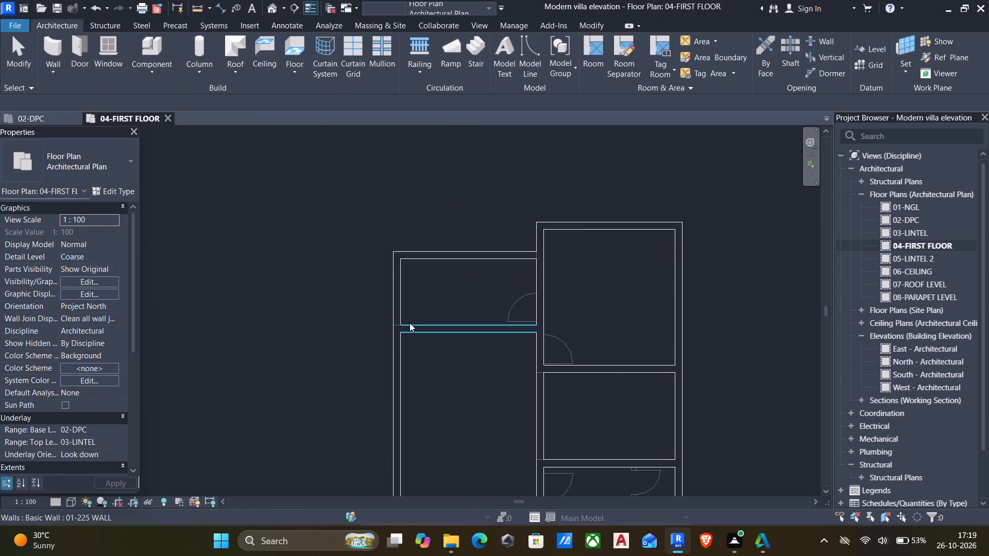
pyautogui.click(393, 307)
pyautogui.press('Escape')
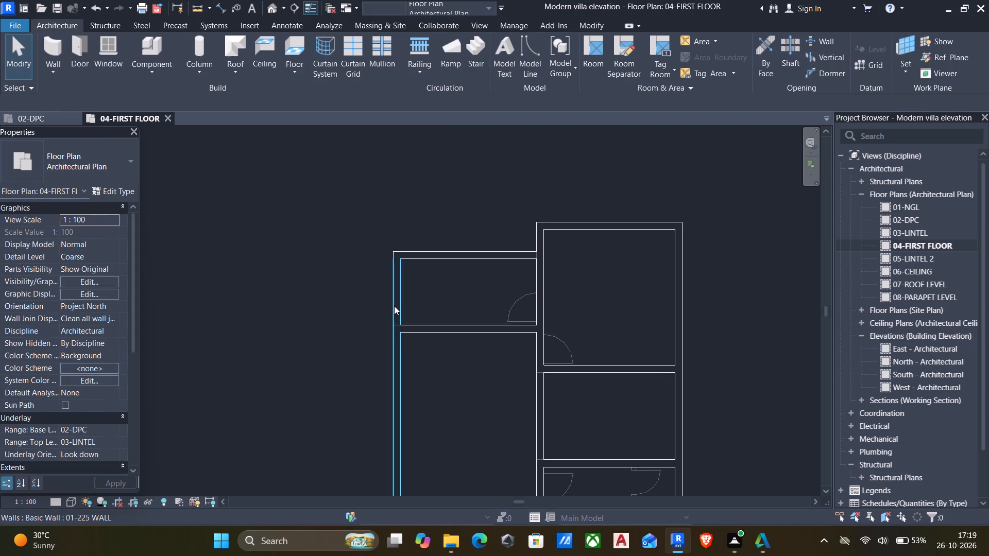
# Undo the outer door area's west wall and redraw it as a 01-225 wall with base offset -450, down to the west wall's corner.
pyautogui.hotkey('ctrl', 'z')
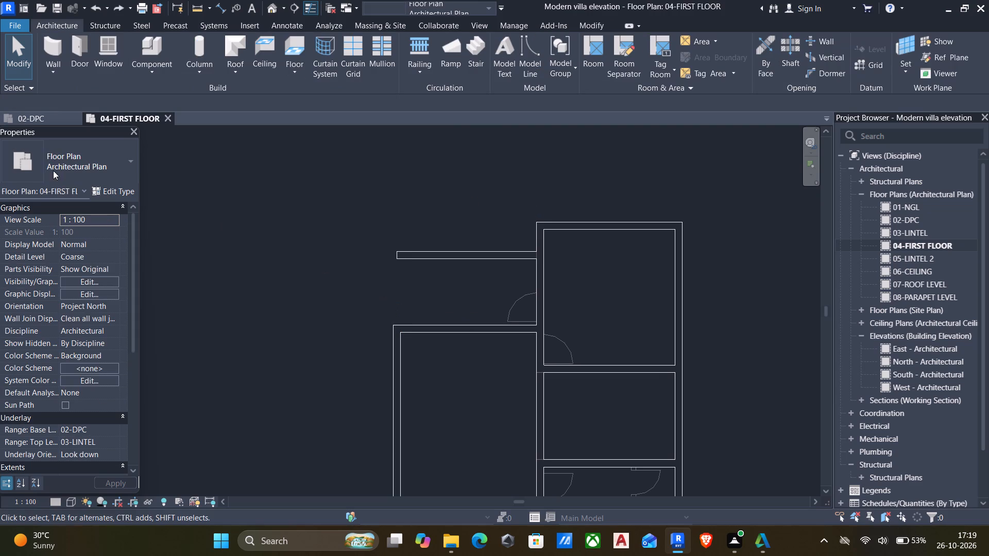
pyautogui.click(421, 260)
pyautogui.write('cs')
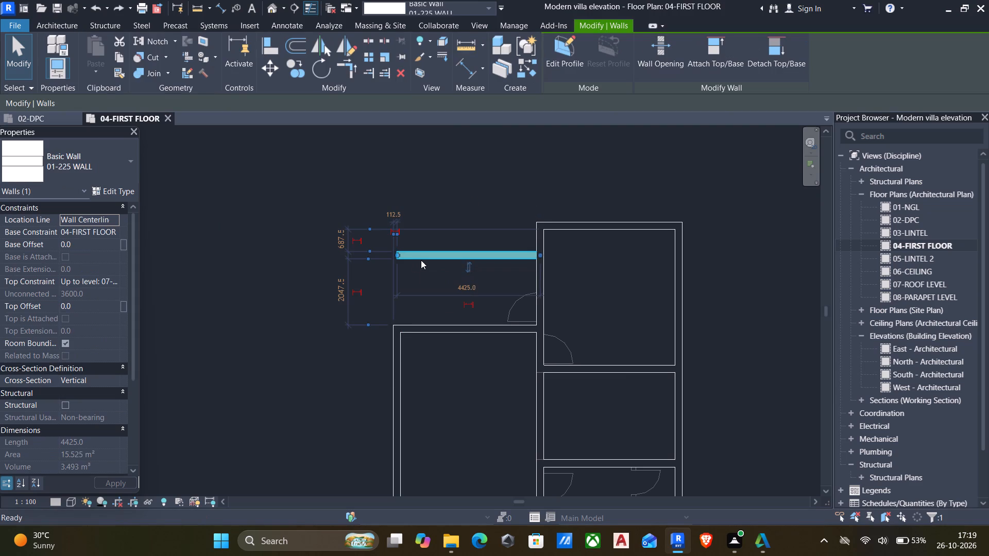
pyautogui.click(116, 227)
pyautogui.click(115, 227)
pyautogui.click(101, 245)
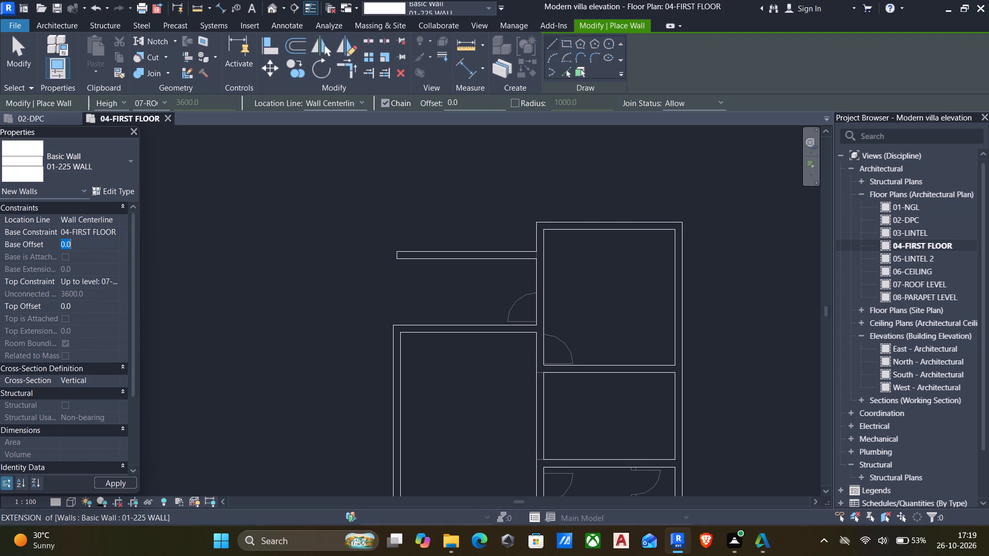
pyautogui.write('-450')
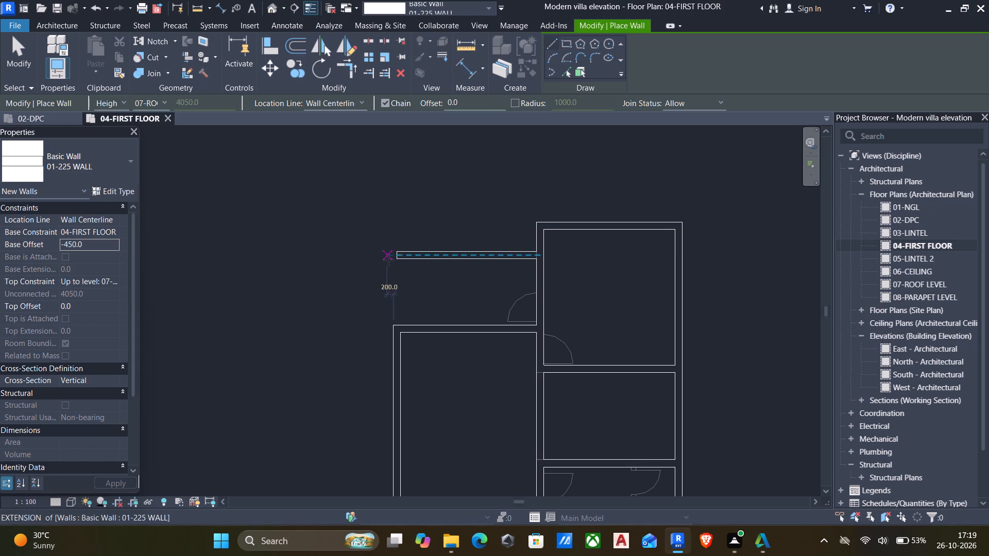
pyautogui.click(395, 259)
pyautogui.click(396, 327)
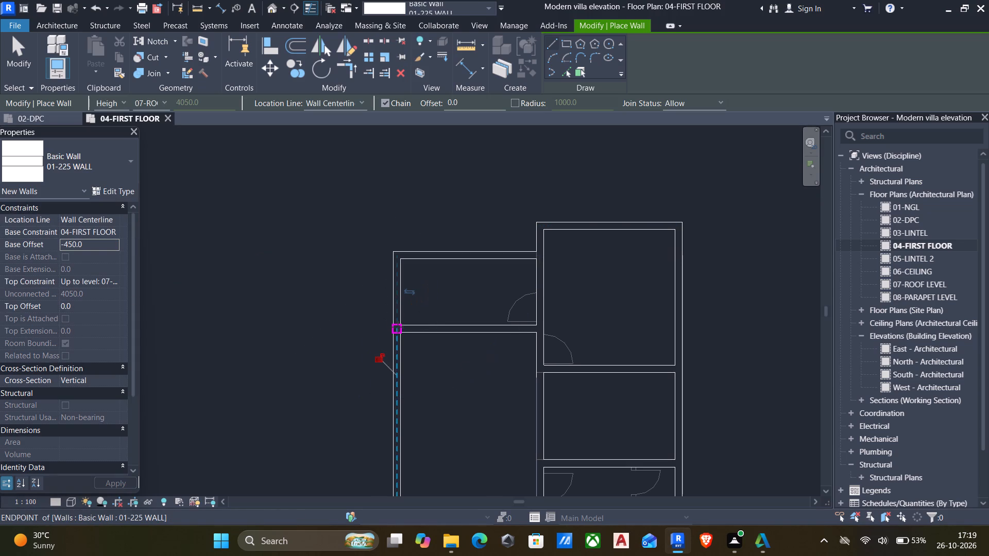
pyautogui.press('Escape')
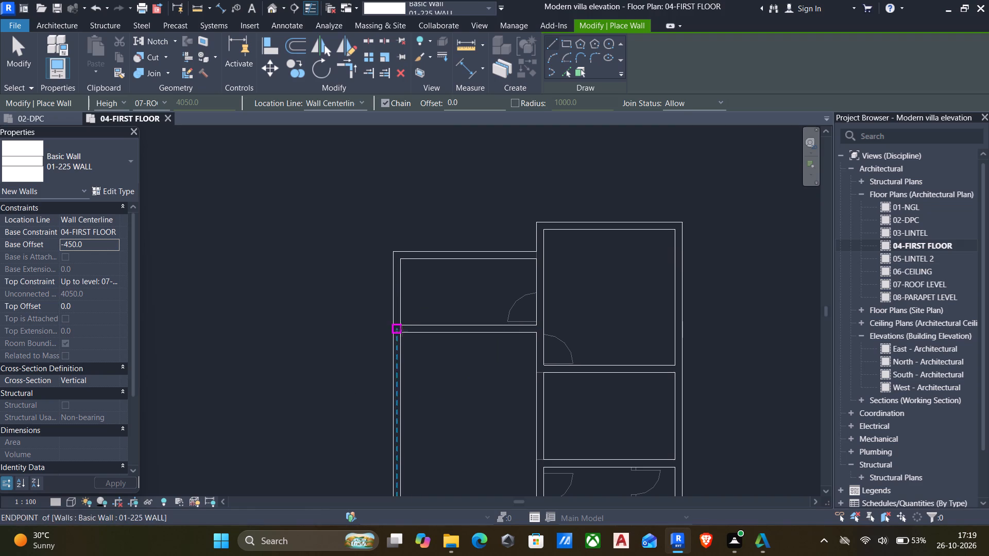
# Check the first-floor walls around the long west room and the lower east room.
pyautogui.scroll(-5, 401, 333)
pyautogui.moveTo(396, 345); pyautogui.dragTo(338, 263, button='middle')
pyautogui.scroll(-1, 369, 349)
pyautogui.moveTo(369, 349); pyautogui.dragTo(358, 255, button='middle')
pyautogui.moveTo(367, 347); pyautogui.dragTo(376, 329, button='middle')
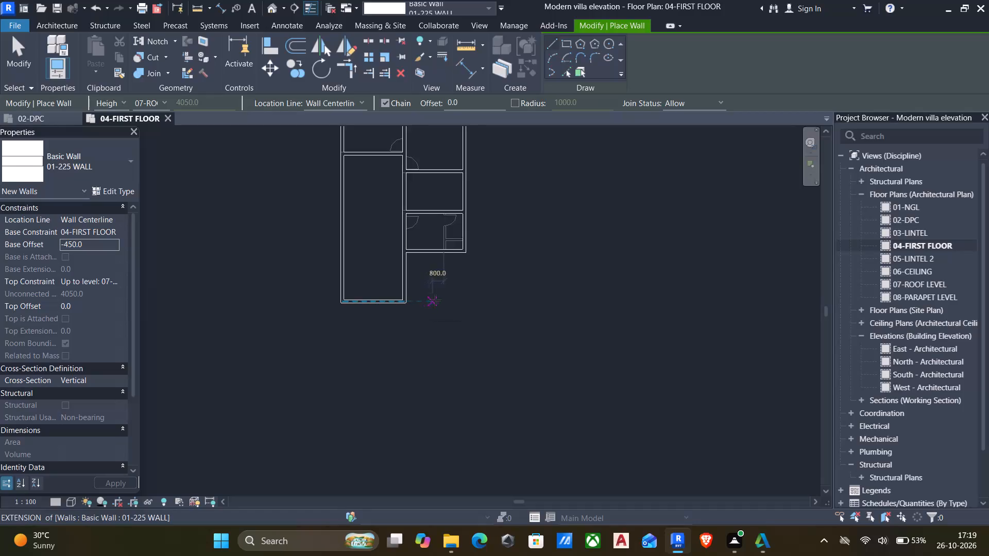
pyautogui.scroll(2, 440, 296)
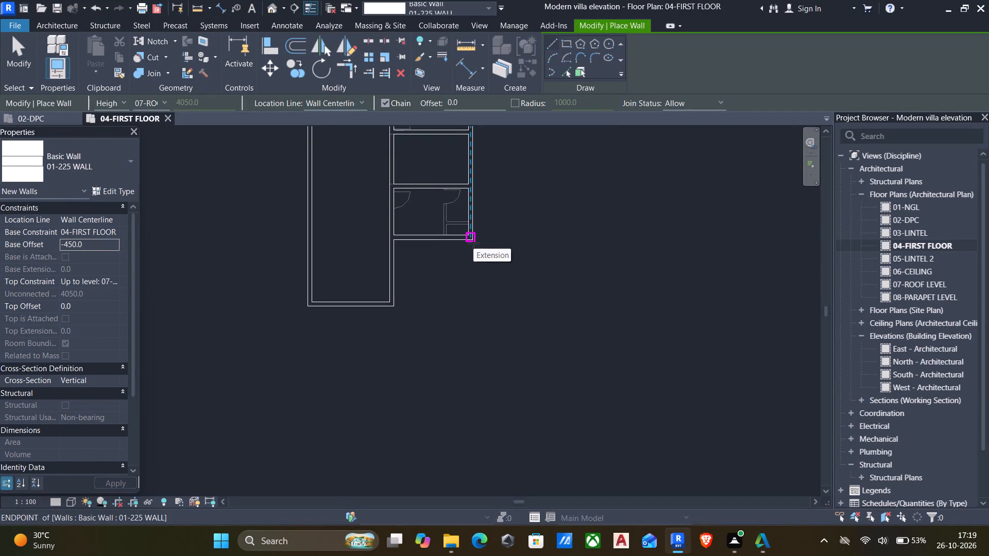
pyautogui.scroll(-1, 448, 266)
pyautogui.moveTo(450, 266); pyautogui.dragTo(489, 346, button='middle')
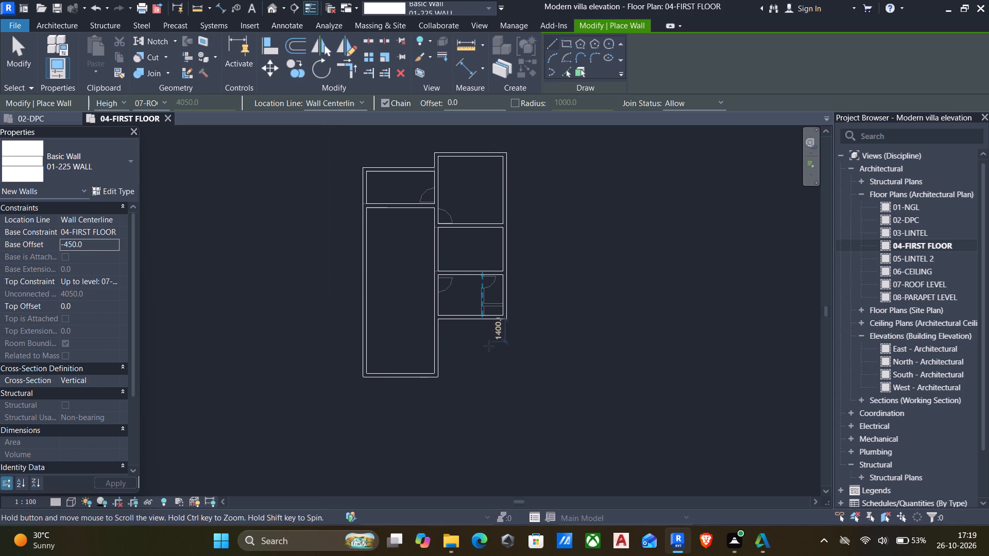
pyautogui.moveTo(489, 346); pyautogui.dragTo(488, 343, button='middle')
pyautogui.press('Escape')
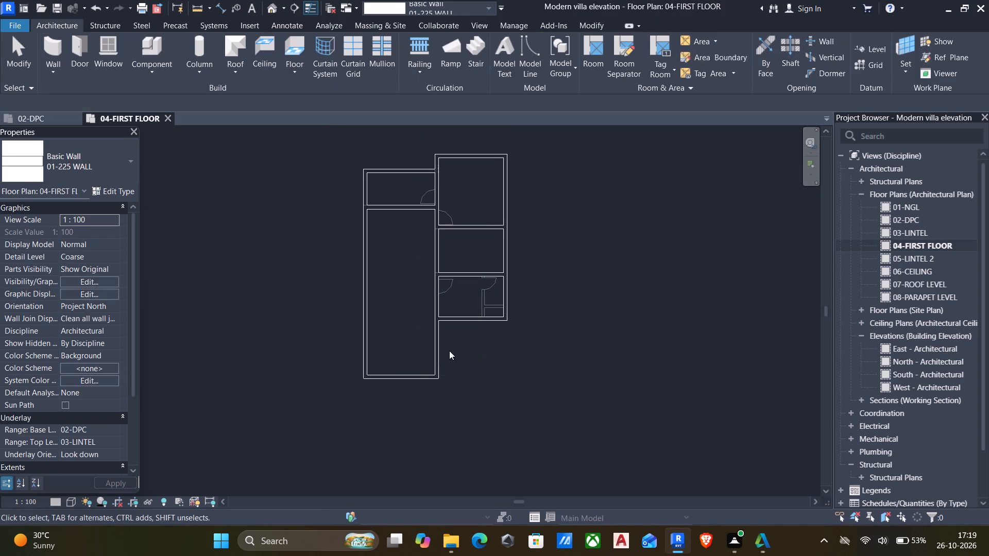
# Set the distance between the outer door area's north wall and its south cross wall to 1800 mm.
pyautogui.scroll(-3, 397, 341)
pyautogui.moveTo(397, 341); pyautogui.dragTo(477, 442, button='middle')
pyautogui.press('Escape')
pyautogui.click(479, 328)
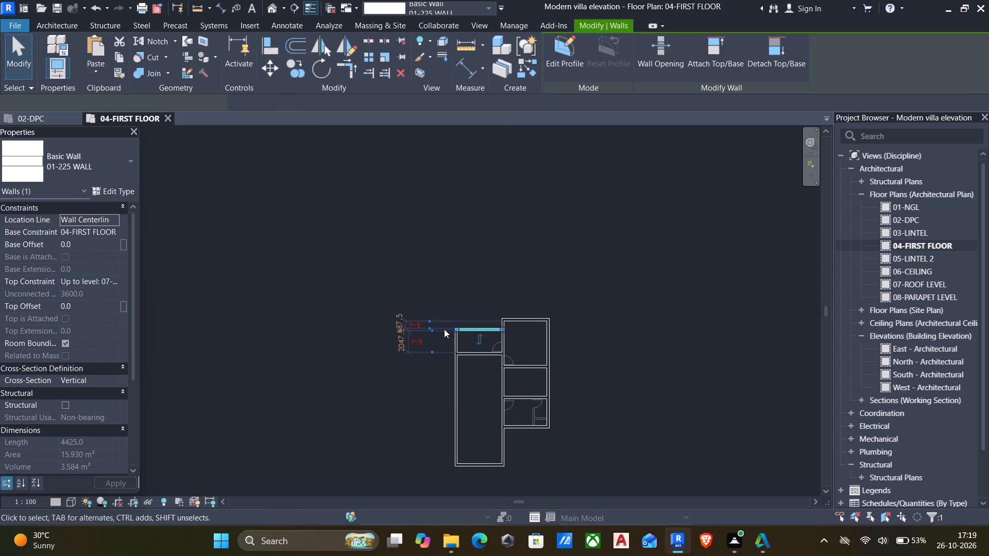
pyautogui.scroll(4, 442, 331)
pyautogui.click(376, 352)
pyautogui.write('1800')
pyautogui.press('Return')
# Delete the first-floor cross wall on the south side of the outer door area.
pyautogui.click(518, 374)
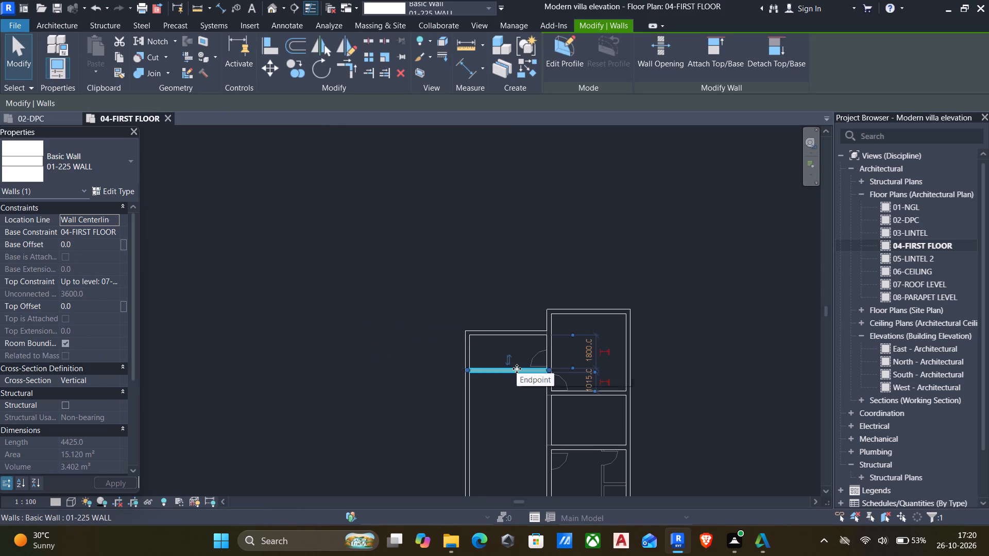
pyautogui.press('Delete')
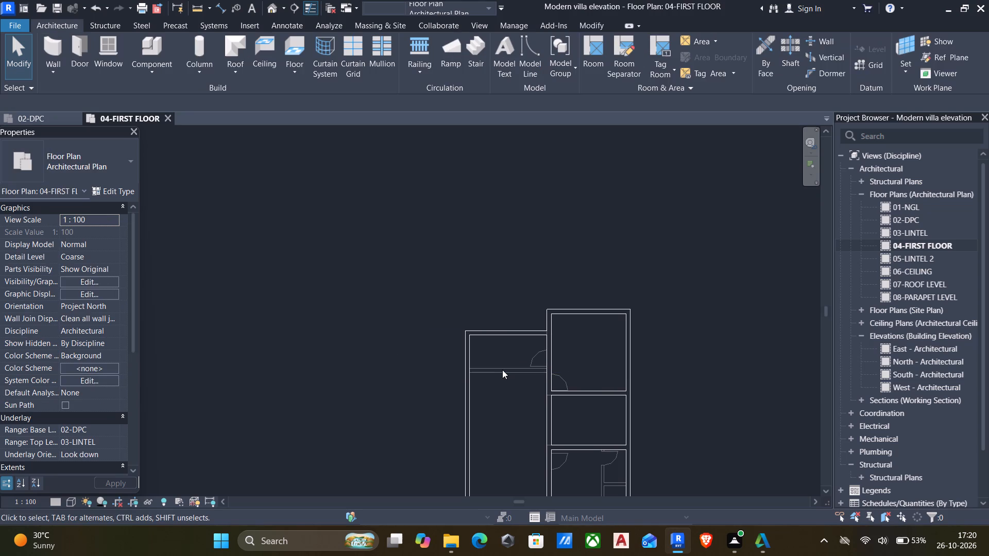
# Draw a 4425 mm wall with base offset 0 across the long west room, about 2530 mm south of the underlaid partition.
pyautogui.scroll(-1, 497, 385)
pyautogui.moveTo(497, 386); pyautogui.dragTo(522, 289, button='middle')
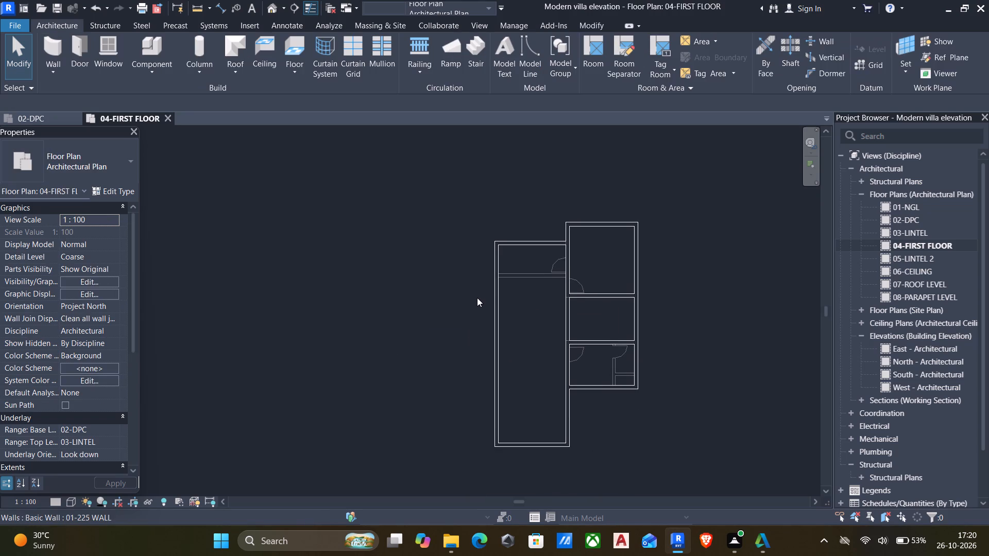
pyautogui.press('w')
pyautogui.press('a')
pyautogui.scroll(4, 560, 293)
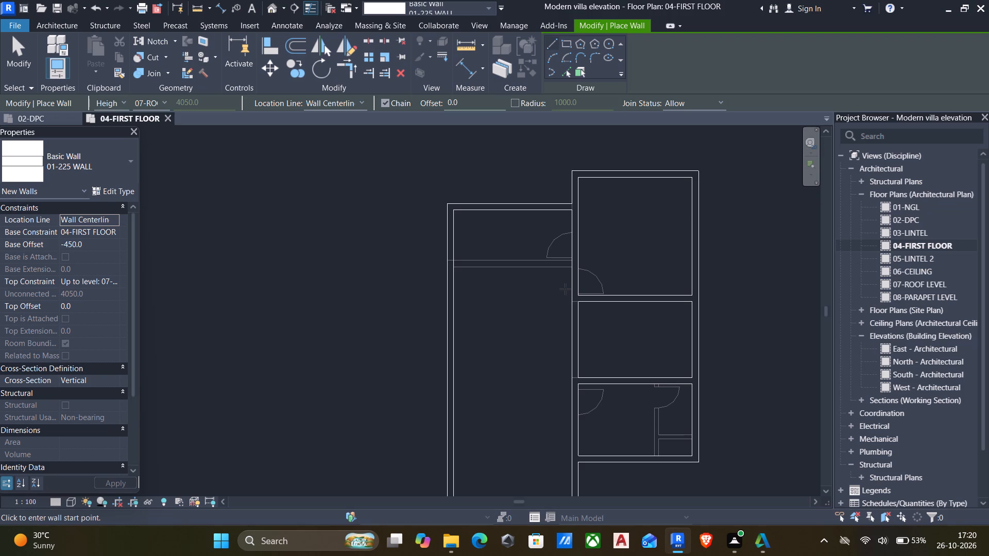
pyautogui.click(99, 244)
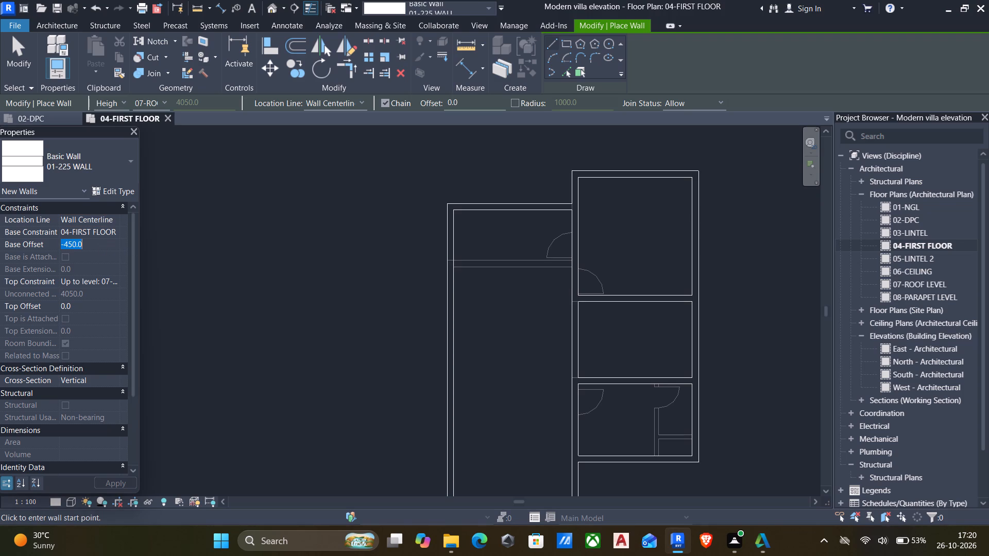
pyautogui.press('0')
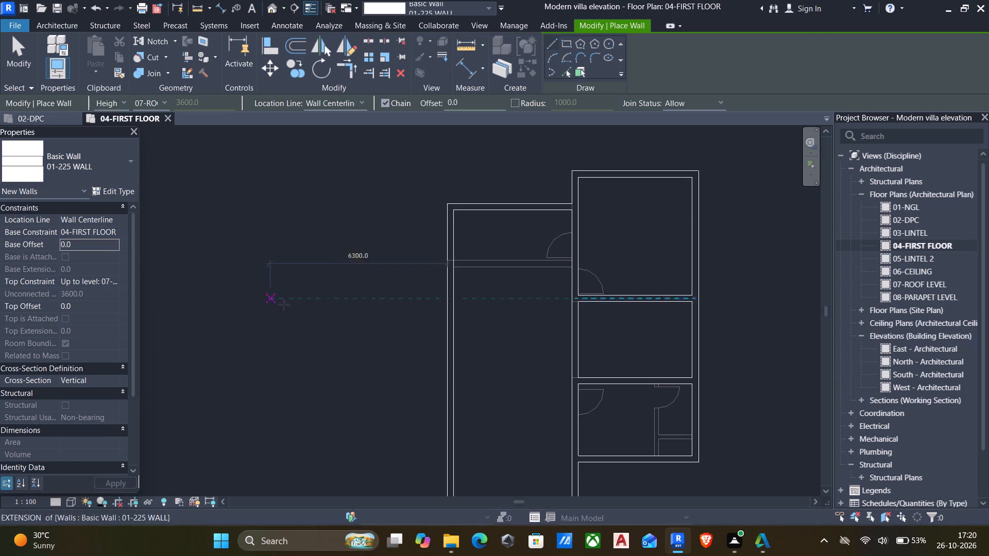
pyautogui.click(571, 342)
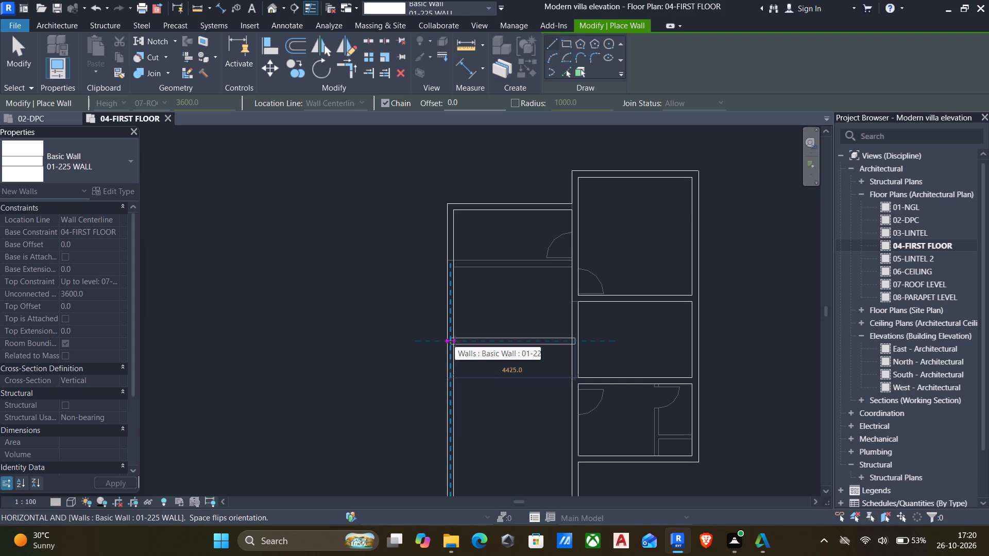
pyautogui.click(455, 341)
pyautogui.scroll(-4, 459, 347)
pyautogui.moveTo(461, 350); pyautogui.dragTo(462, 321, button='middle')
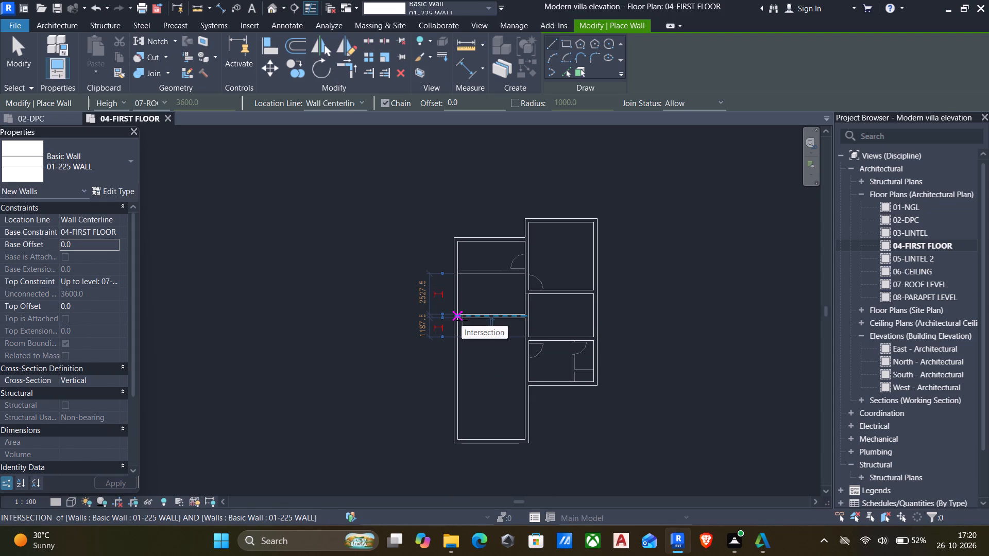
pyautogui.press('Escape')
# Draw a second 4425 mm cross wall through the west room, in line with the lower east room's north wall.
pyautogui.scroll(3, 520, 351)
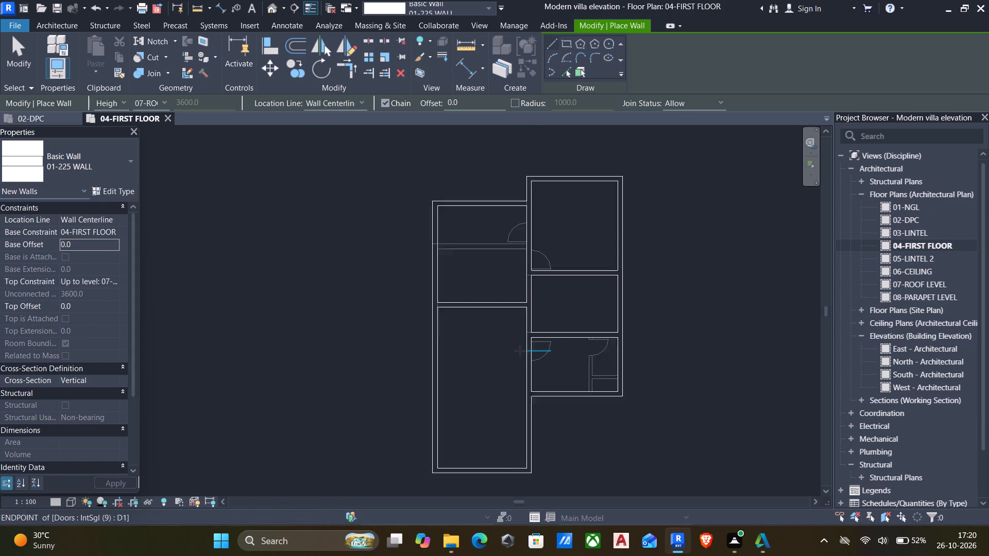
pyautogui.scroll(1, 520, 351)
pyautogui.click(528, 333)
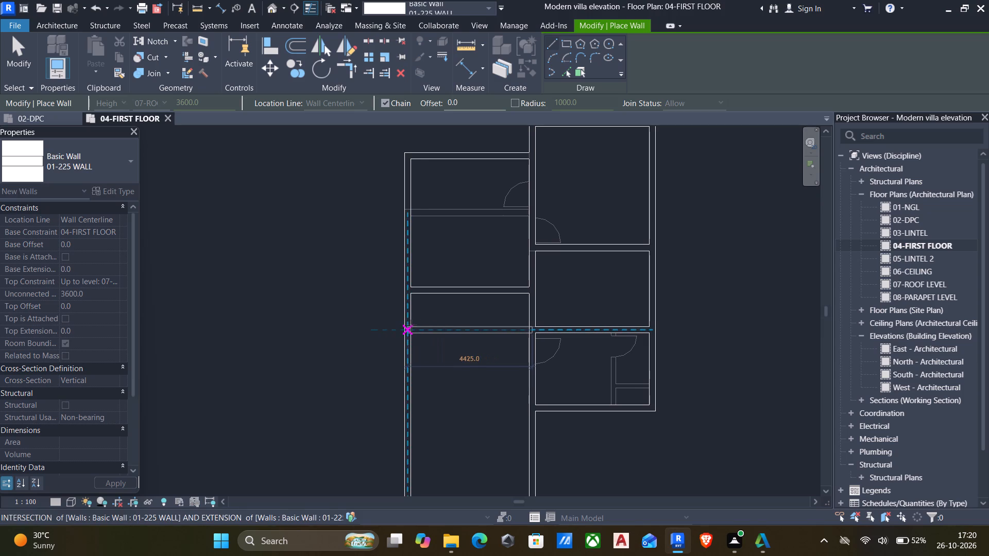
pyautogui.click(411, 325)
pyautogui.press('Escape')
pyautogui.scroll(-5, 423, 332)
pyautogui.moveTo(453, 350); pyautogui.dragTo(458, 333, button='middle')
pyautogui.press('Escape')
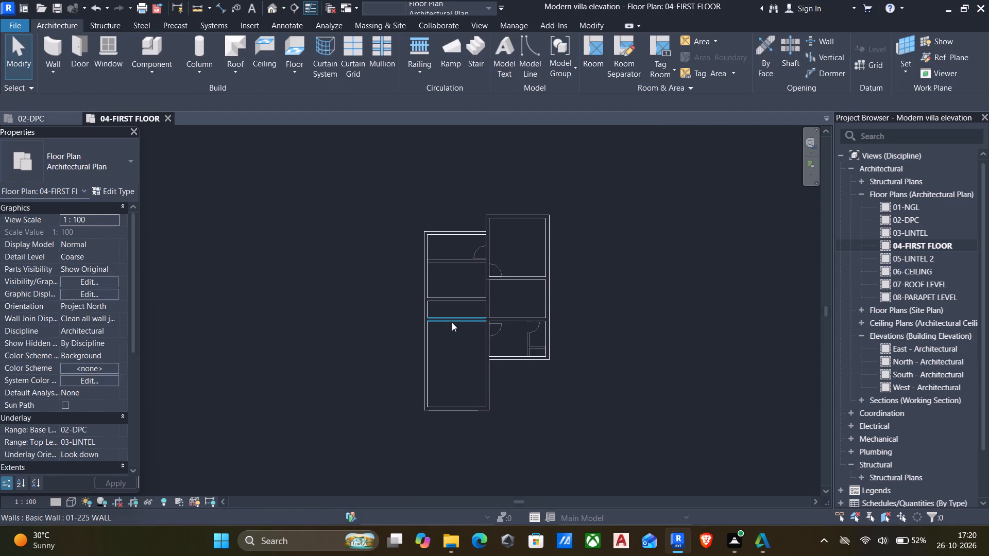
# Check the spacing of the two new cross walls in the west room.
pyautogui.click(451, 322)
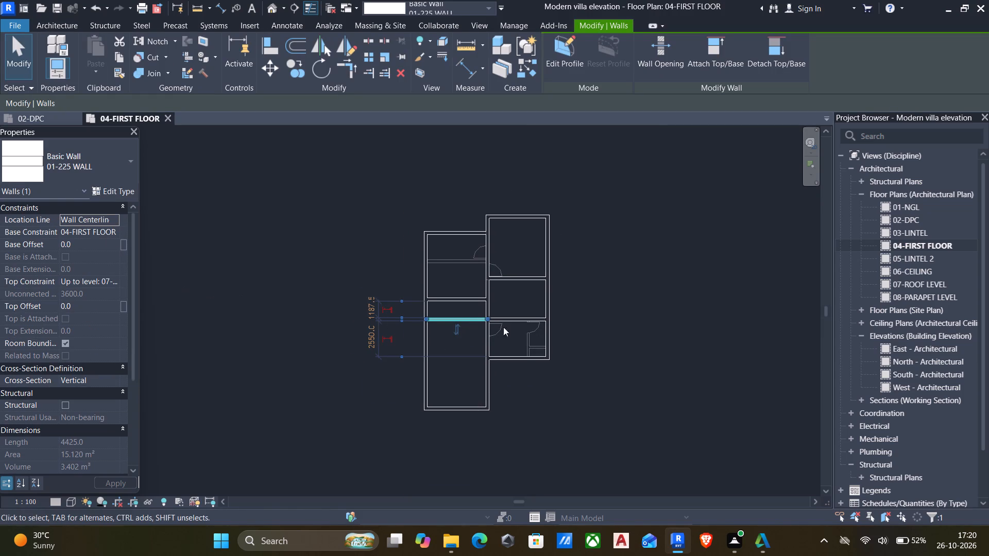
pyautogui.click(524, 318)
pyautogui.press('Escape')
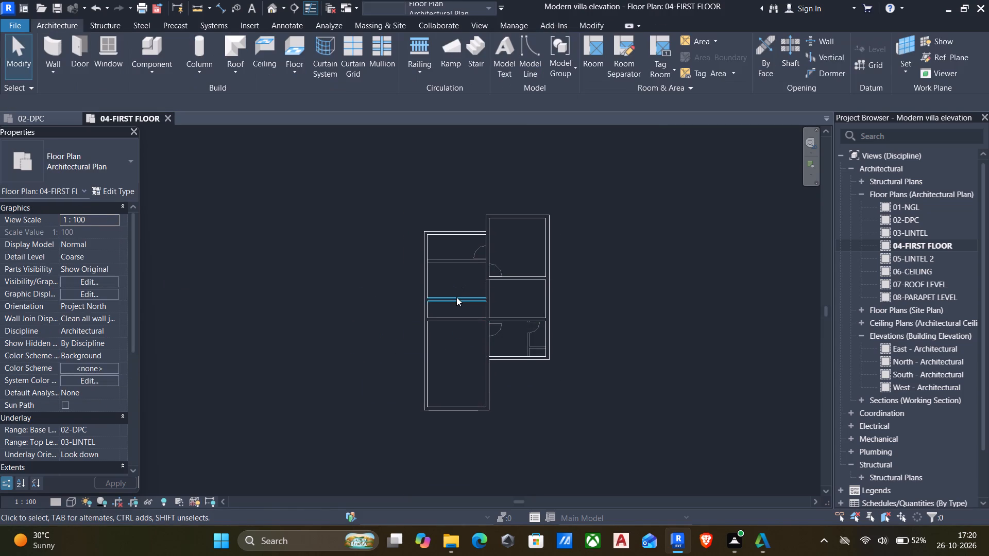
pyautogui.click(456, 297)
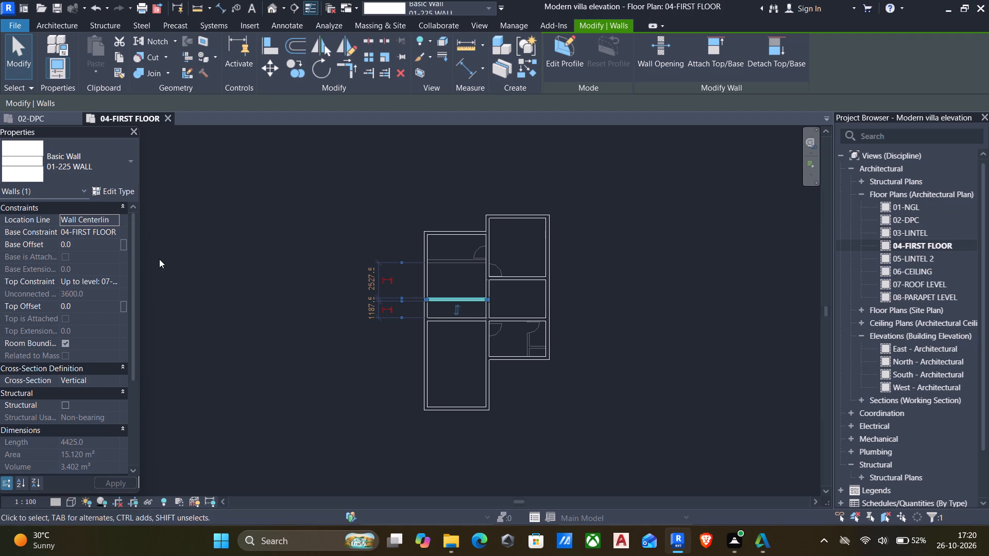
pyautogui.scroll(-5, 161, 304)
pyautogui.moveTo(326, 375); pyautogui.dragTo(373, 324, button='middle')
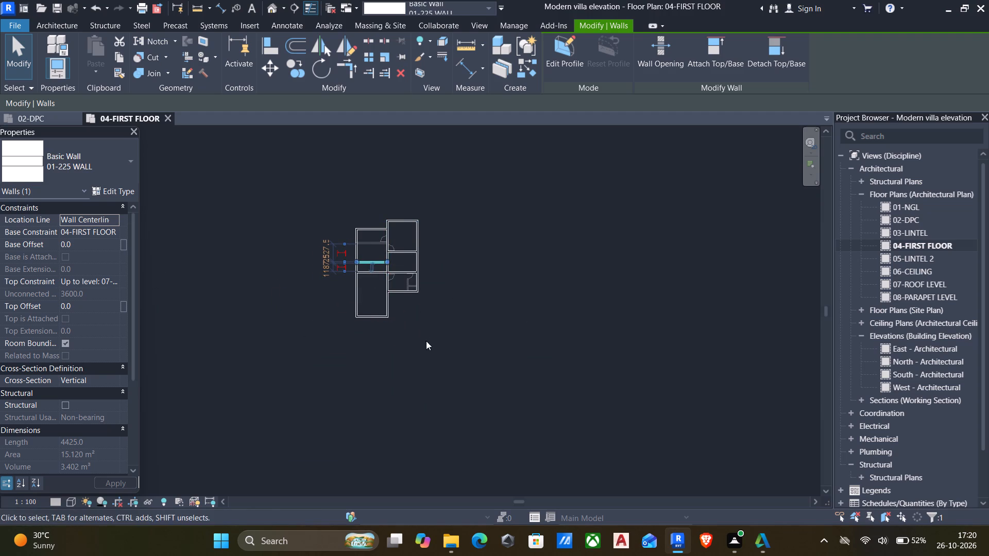
pyautogui.scroll(-1, 444, 356)
pyautogui.moveTo(443, 357); pyautogui.dragTo(434, 343, button='middle')
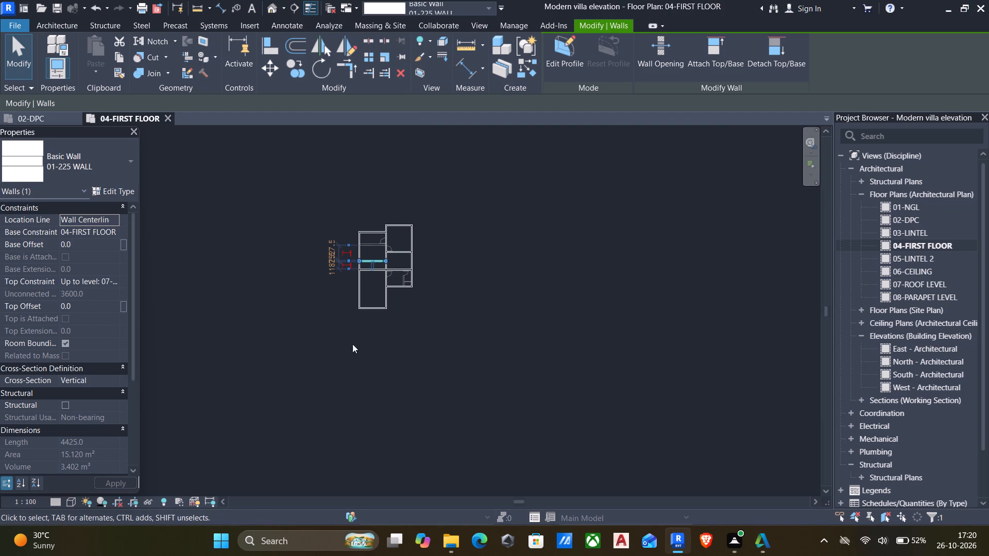
pyautogui.scroll(5, 412, 355)
pyautogui.press('Escape')
pyautogui.moveTo(364, 333); pyautogui.dragTo(400, 417, button='middle')
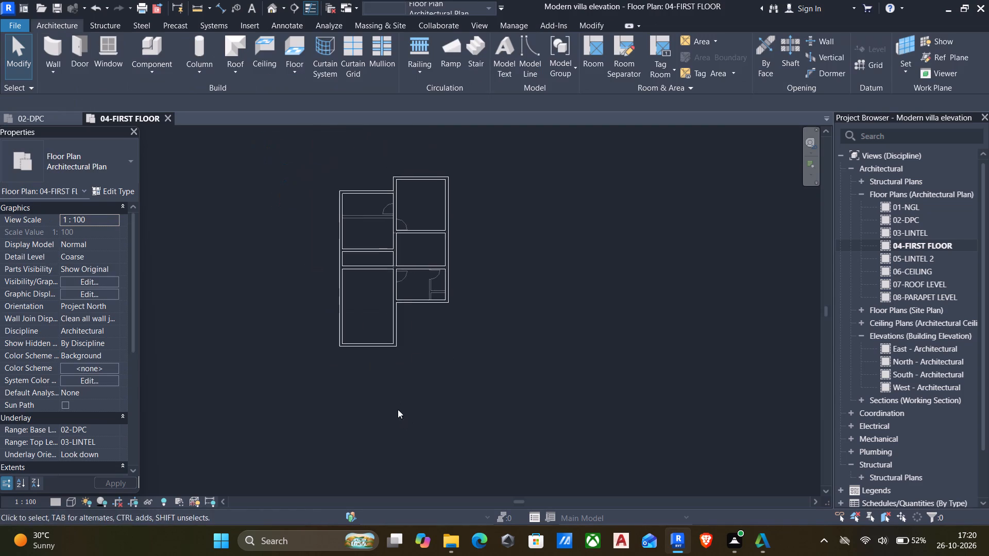
# Nudge the upper of the two new cross walls slightly north.
pyautogui.click(374, 252)
pyautogui.press('Up')
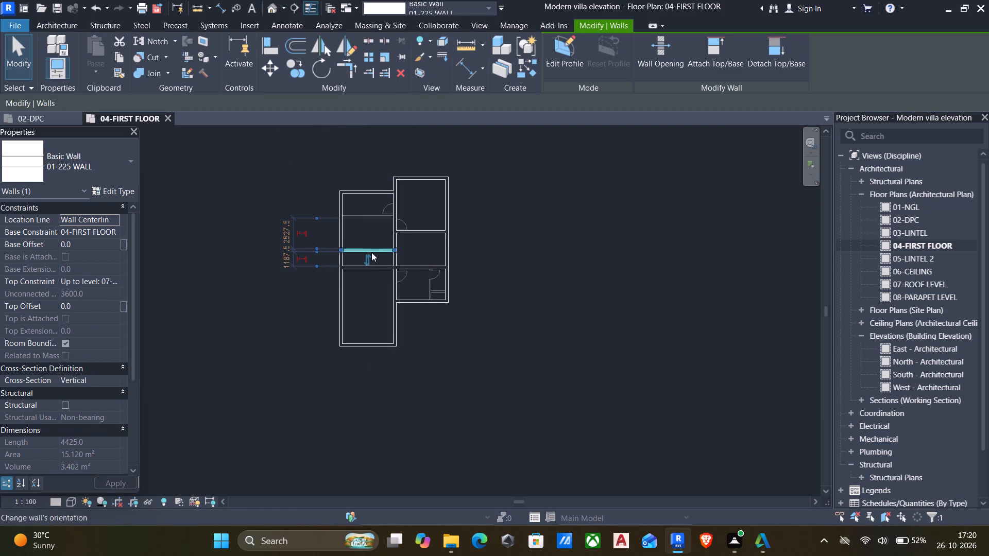
pyautogui.click(257, 371)
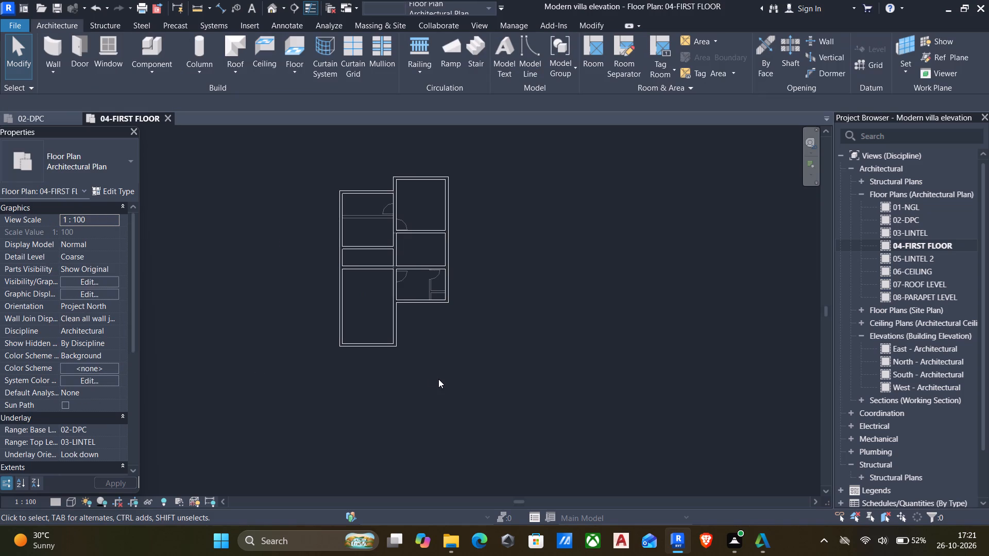
# Place an aligned dimension across the northwest room's width, between the inner faces of its west and east walls.
pyautogui.click(281, 27)
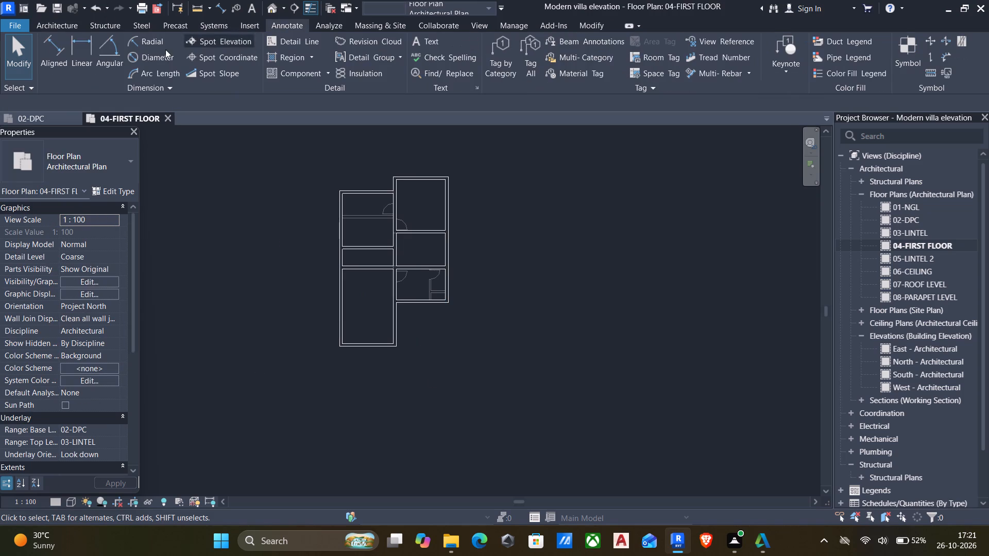
pyautogui.click(42, 48)
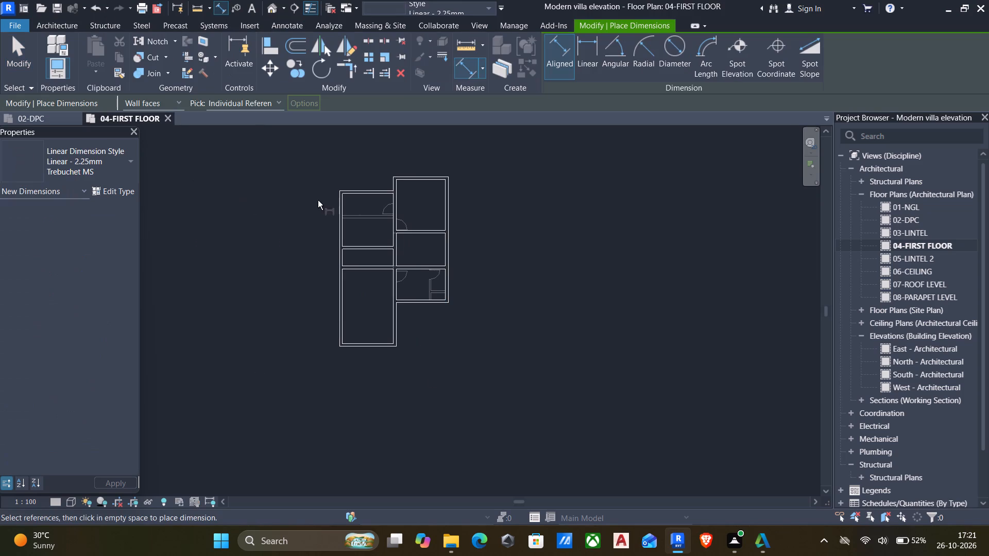
pyautogui.scroll(5, 350, 201)
pyautogui.click(333, 206)
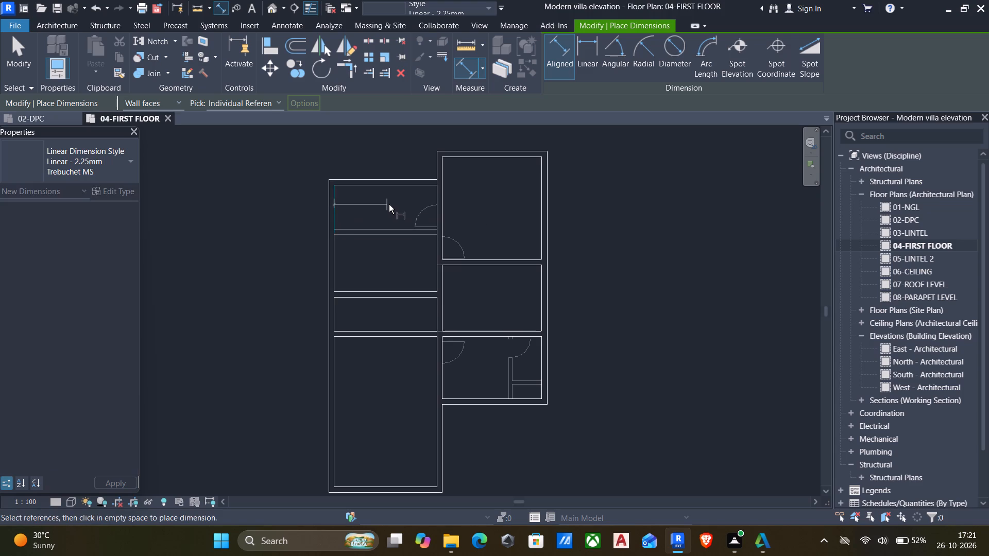
pyautogui.click(437, 202)
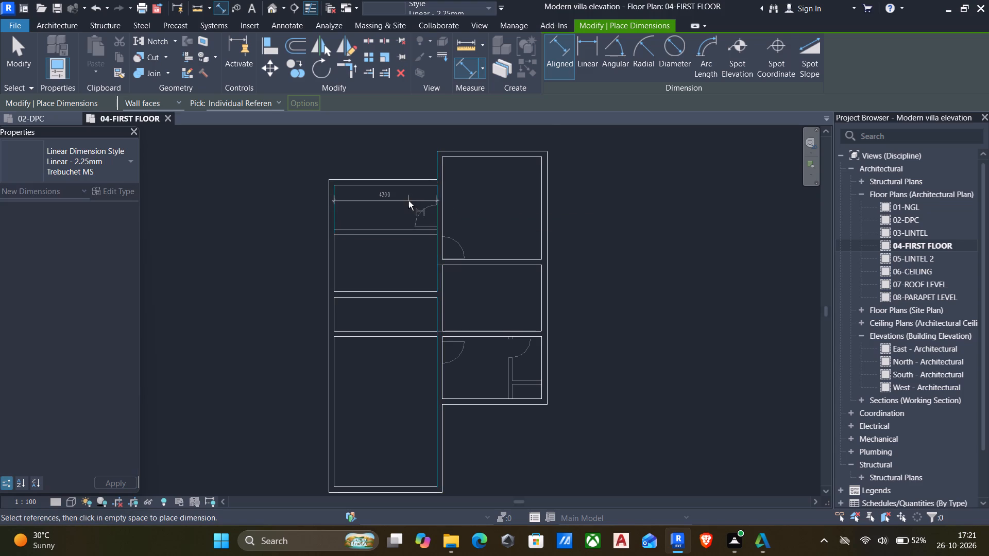
pyautogui.scroll(3, 408, 201)
pyautogui.click(400, 202)
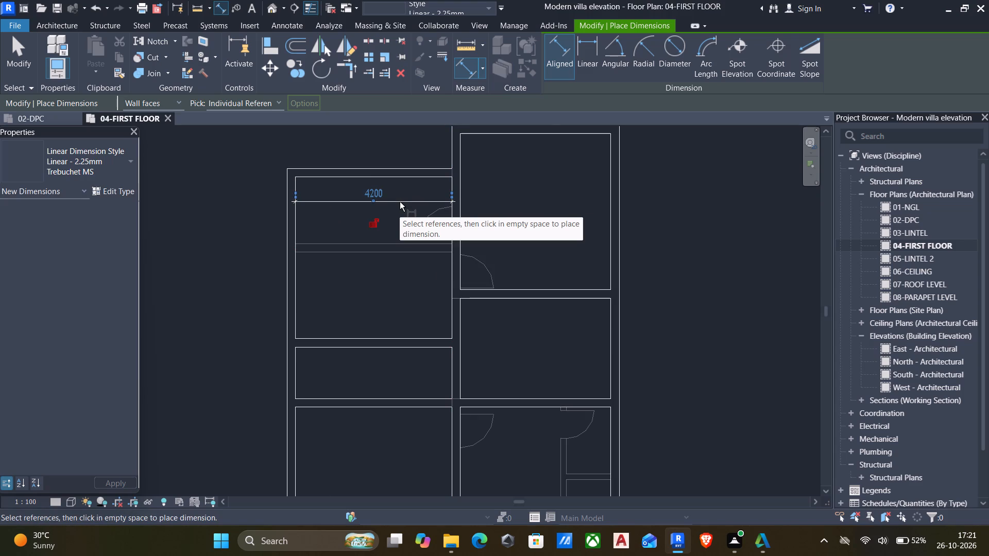
# Place an aligned dimension across the northeast room's width, between the inner faces of its west and east walls.
pyautogui.click(460, 187)
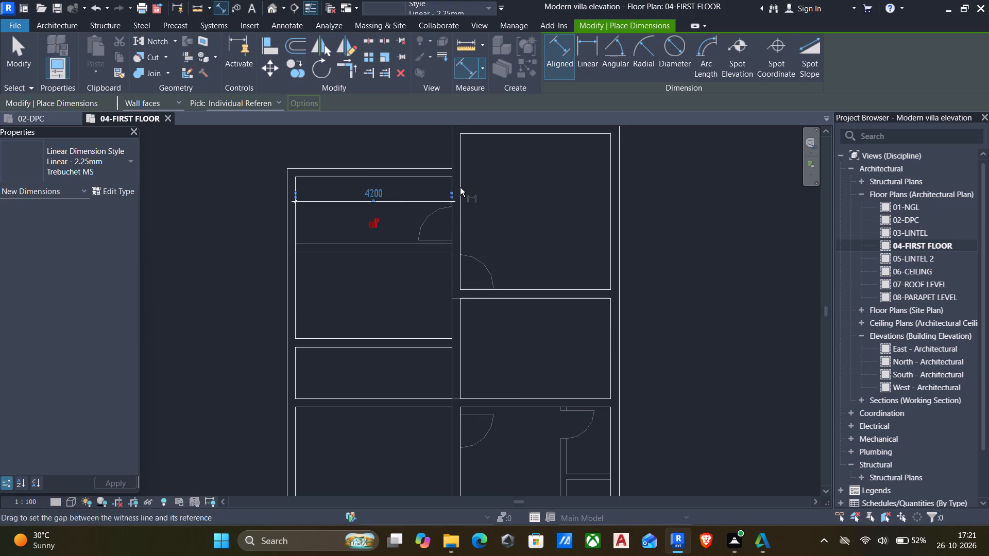
pyautogui.click(459, 187)
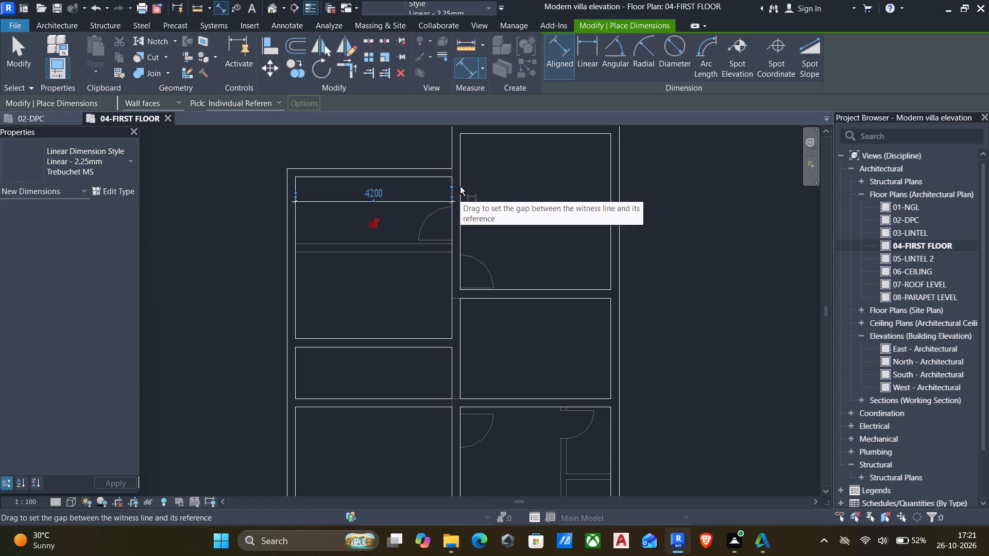
pyautogui.click(465, 189)
pyautogui.click(612, 193)
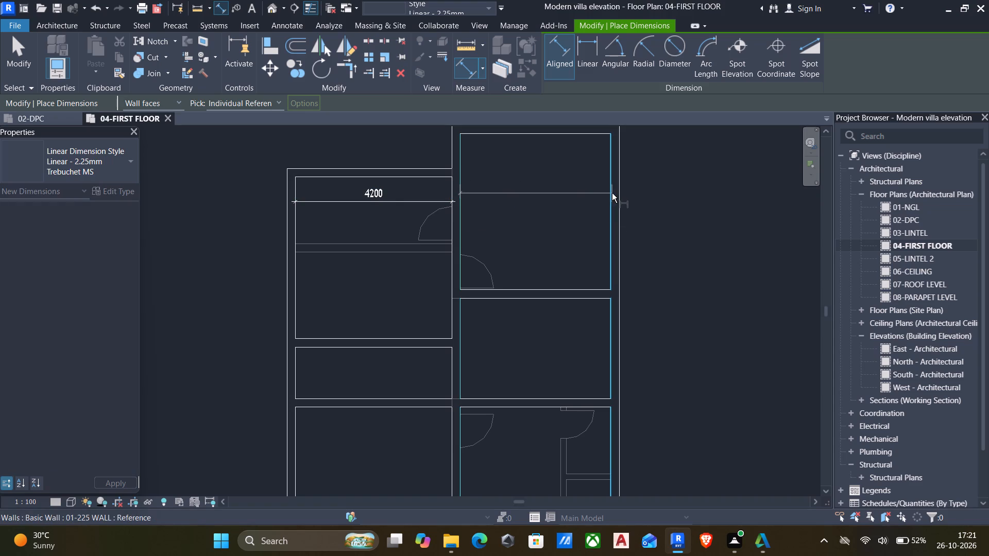
pyautogui.click(541, 203)
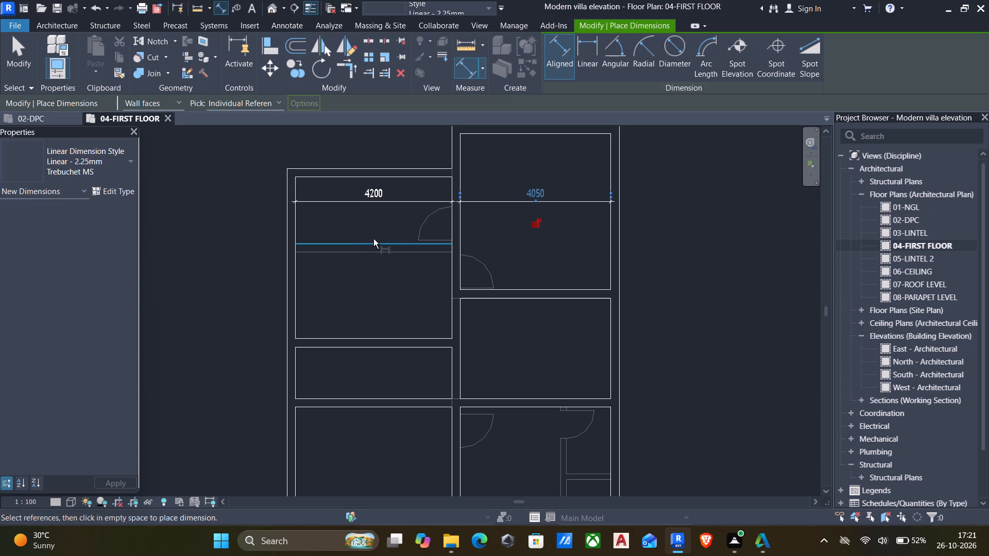
pyautogui.press('Escape')
pyautogui.press('Escape')
# Extend the northeast room's south wall westward past the shared wall, making it about 5200 mm long.
pyautogui.click(526, 297)
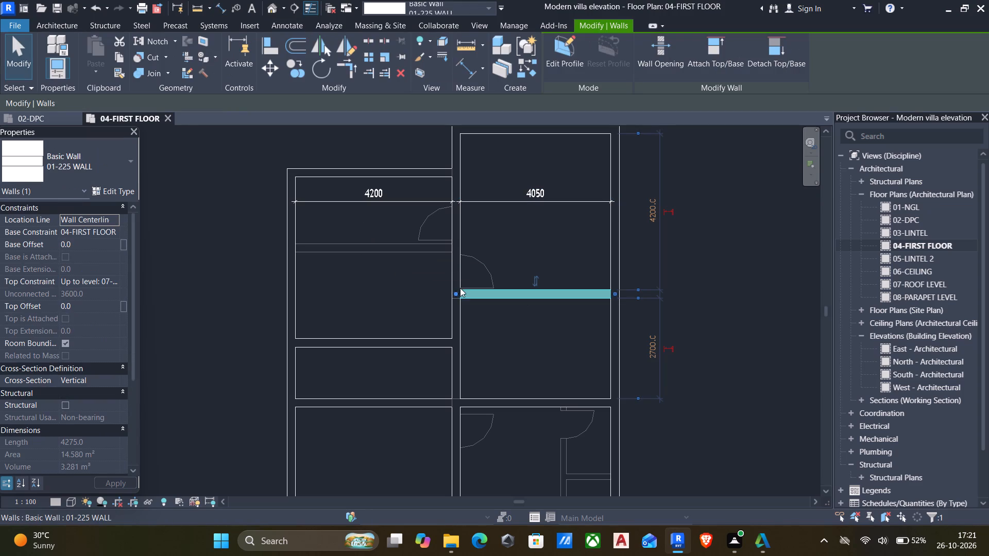
pyautogui.moveTo(456, 291); pyautogui.dragTo(432, 296)
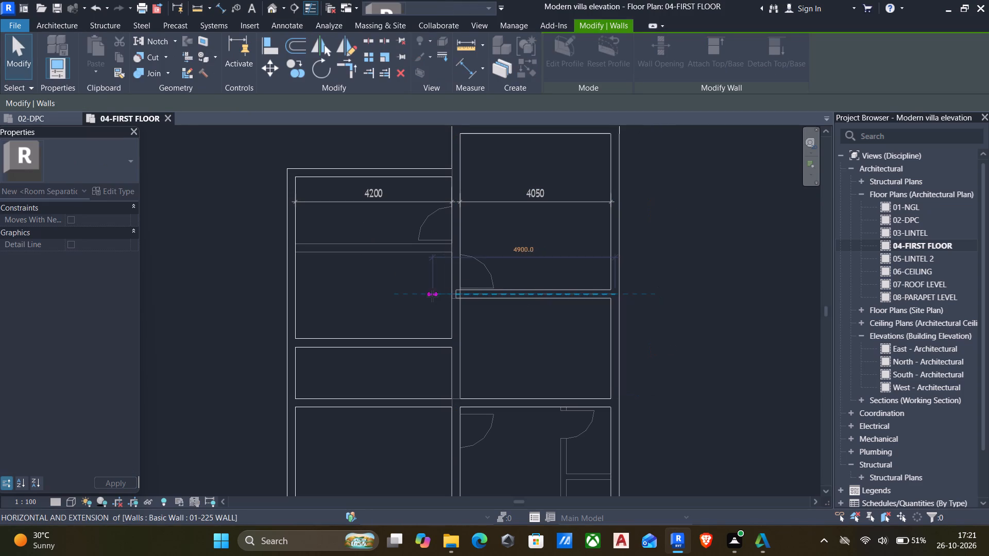
pyautogui.moveTo(432, 296); pyautogui.dragTo(421, 296)
pyautogui.press('Escape')
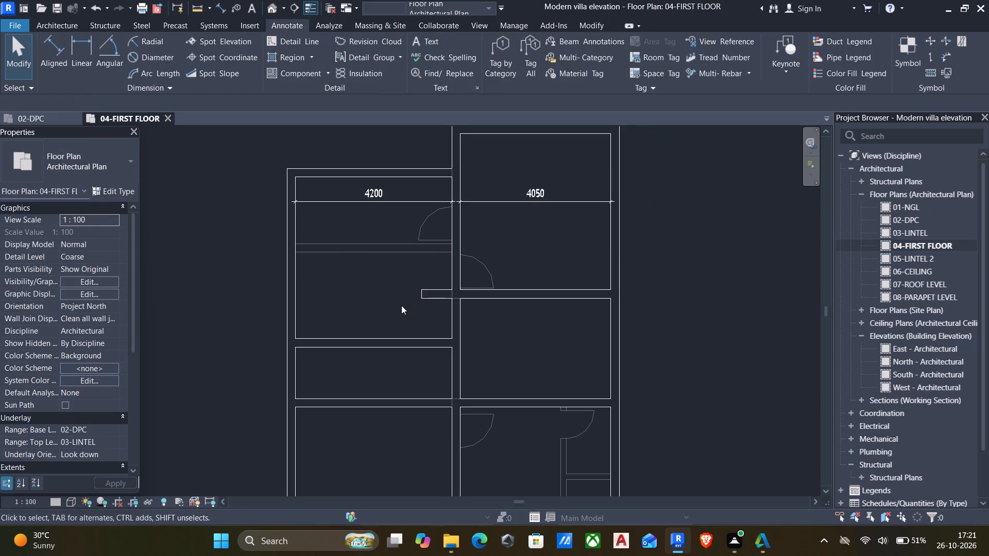
# Draw a 02-150 WALL partition about 2912 mm south from the northwest room's north wall, 800 mm from the room's east wall.
pyautogui.write('wa')
pyautogui.click(103, 164)
pyautogui.scroll(6, 83, 305)
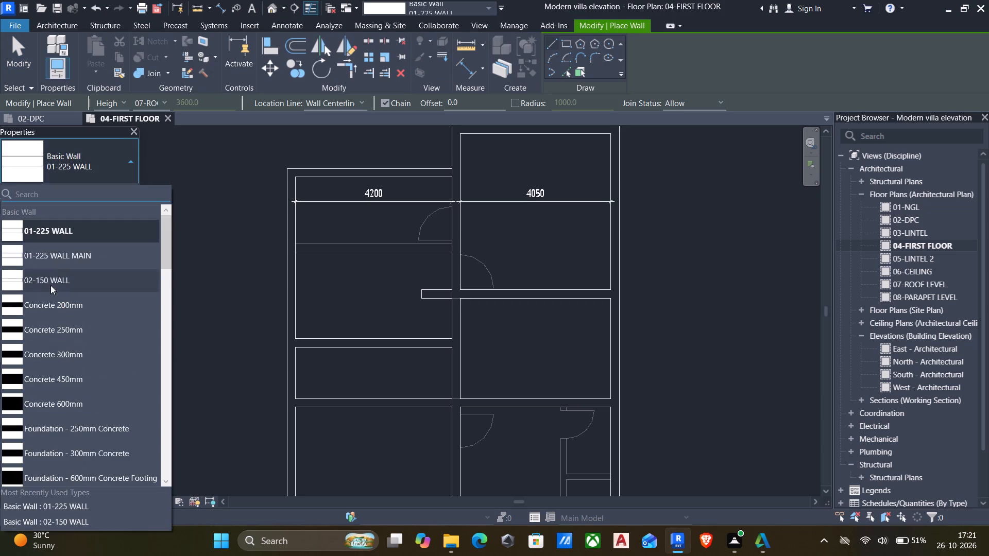
pyautogui.click(55, 274)
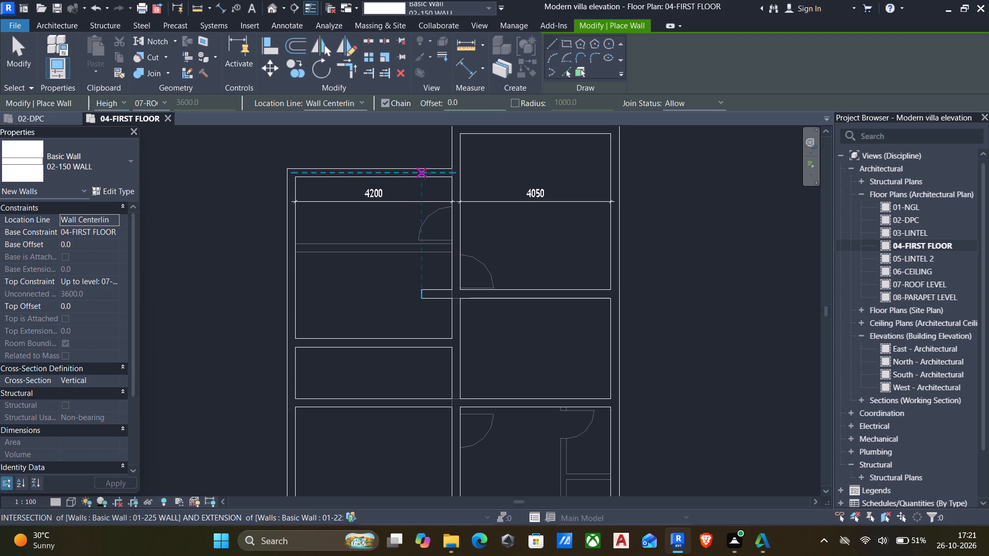
pyautogui.write('800')
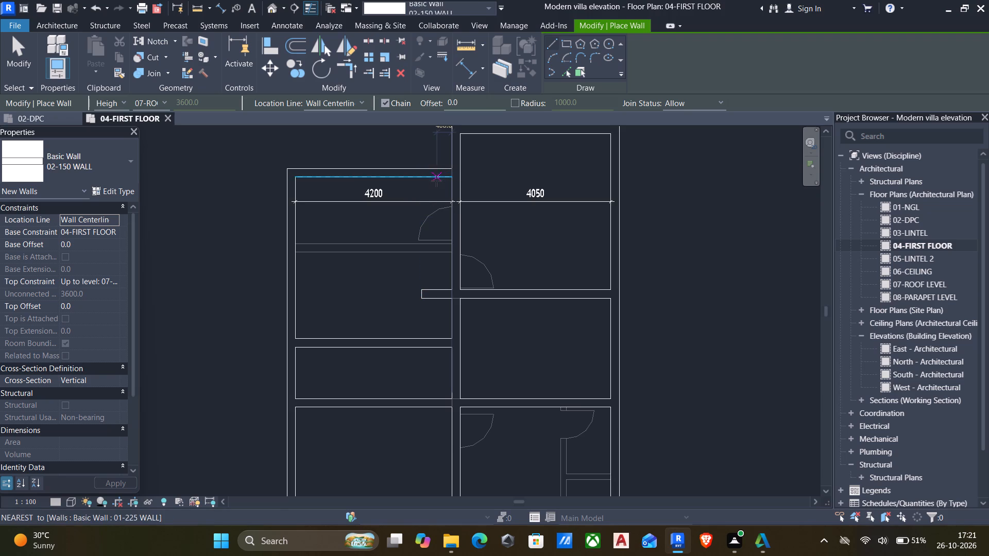
pyautogui.write('800')
pyautogui.press('Return')
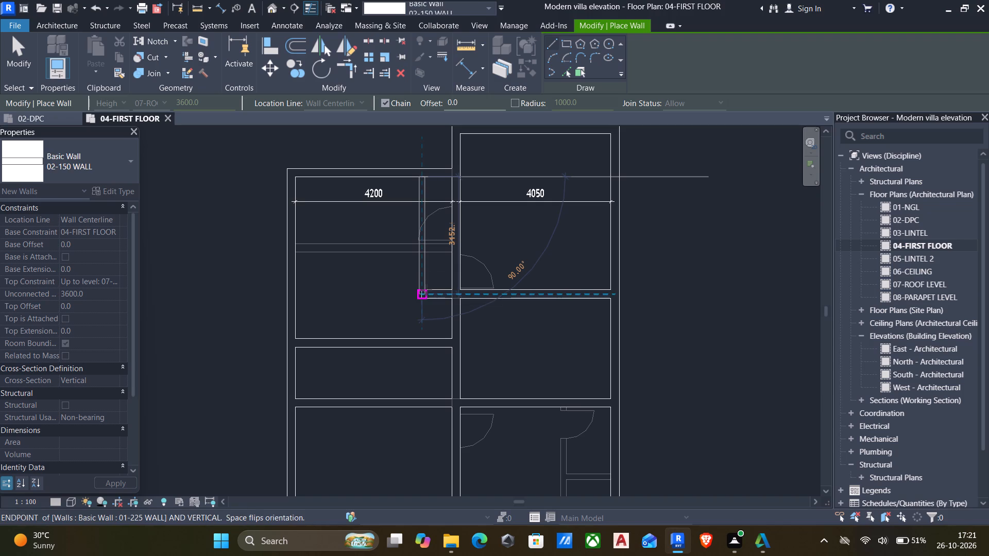
pyautogui.click(425, 282)
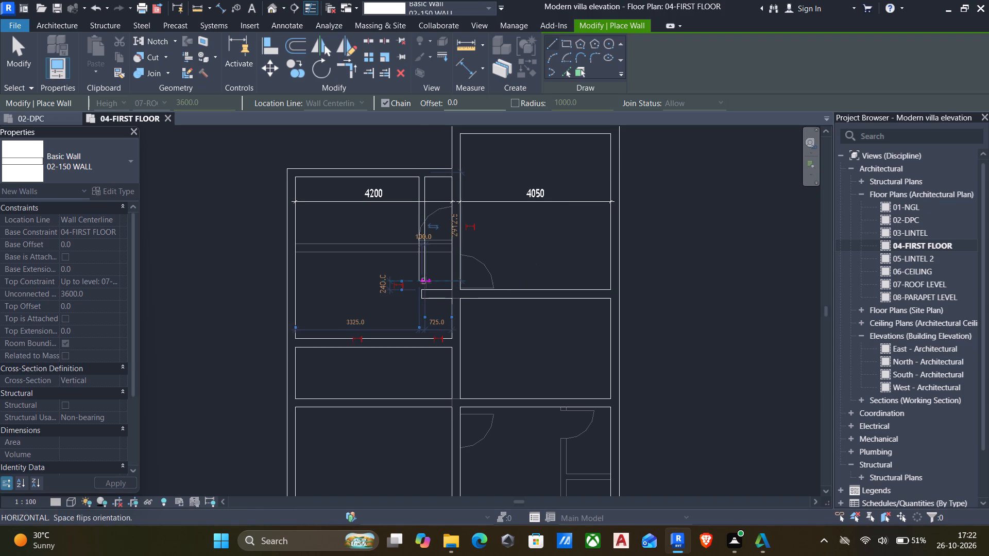
pyautogui.press('Escape')
pyautogui.scroll(-3, 427, 278)
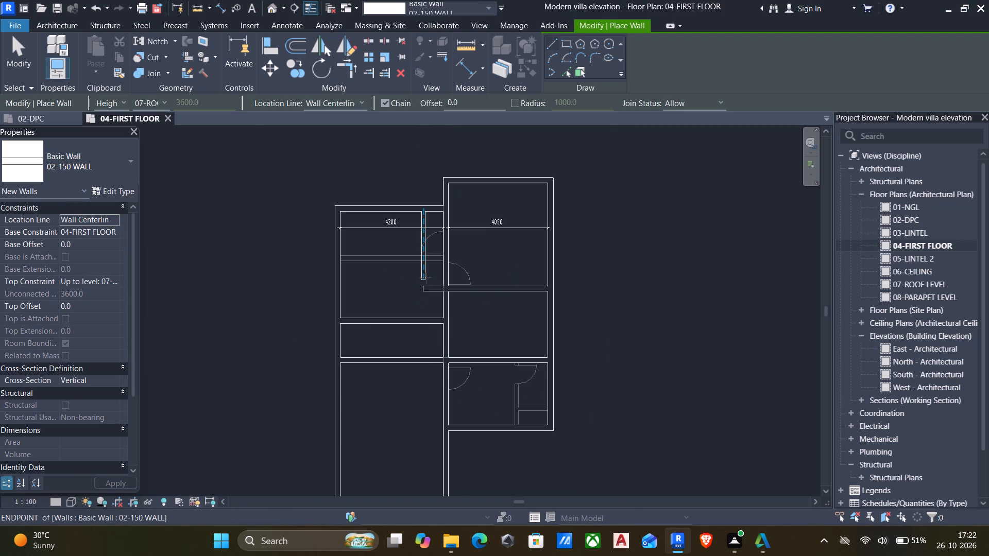
pyautogui.press('Escape')
# Stretch the free west end of the extended cross wall farther west, past the new partition's line.
pyautogui.click(433, 294)
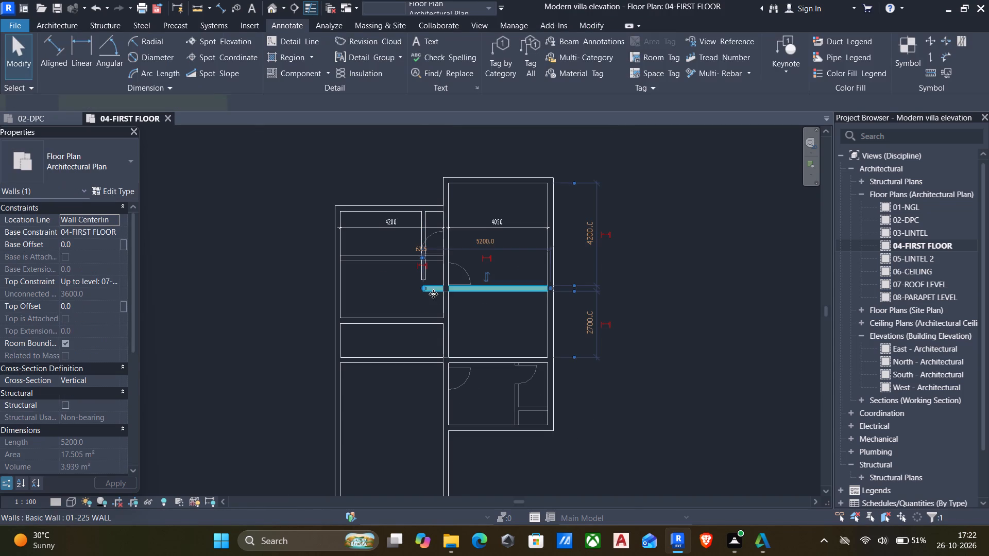
pyautogui.moveTo(424, 285); pyautogui.dragTo(388, 287)
pyautogui.press('Escape')
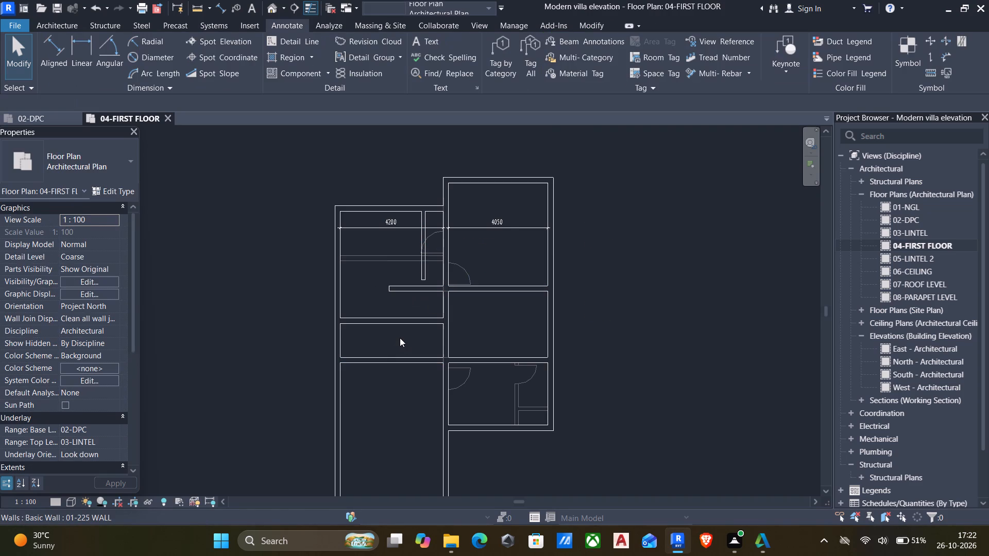
# Extend the 02-150 partition north through the northwest room's north wall and trim it to a corner with the northeast room's north wall.
pyautogui.moveTo(391, 259); pyautogui.dragTo(407, 387, button='middle')
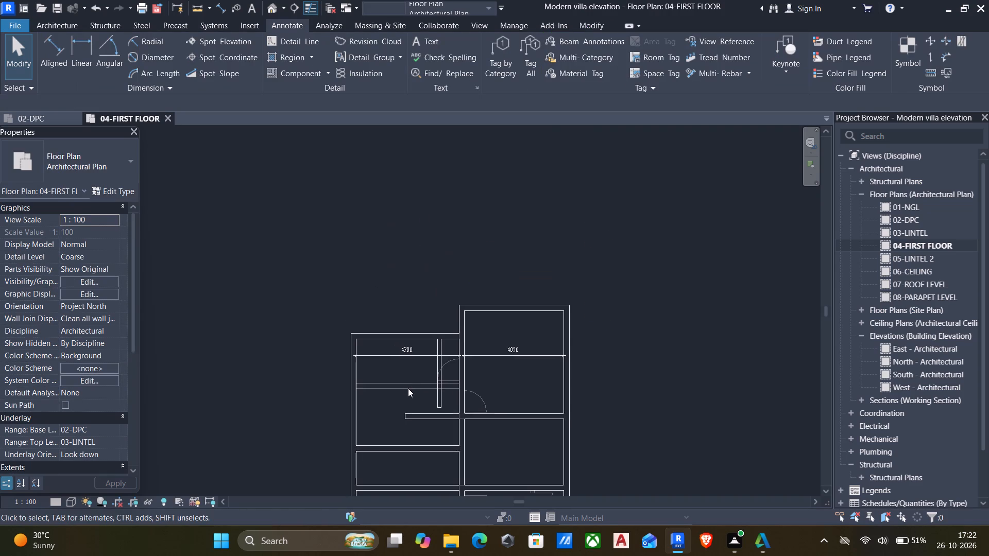
pyautogui.click(437, 347)
pyautogui.moveTo(439, 337); pyautogui.dragTo(438, 333)
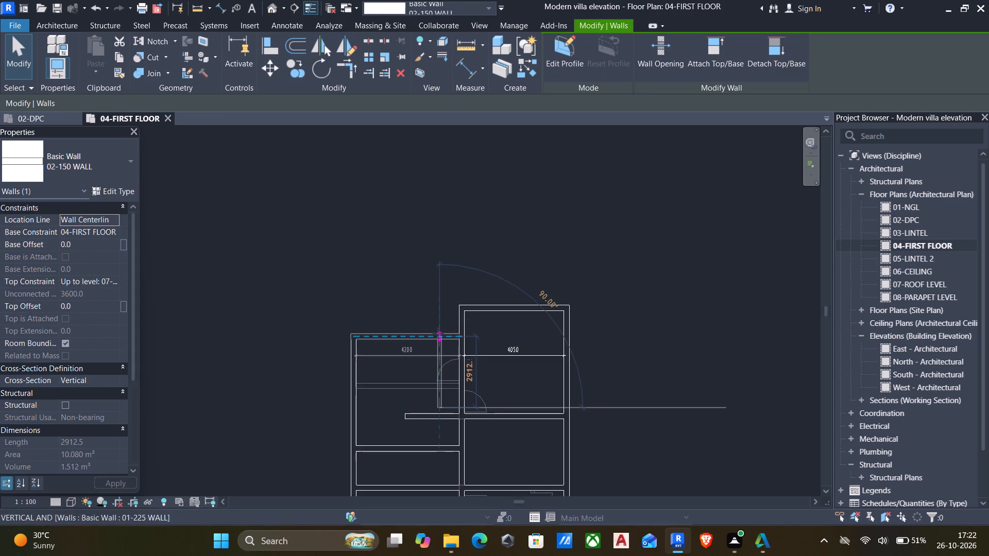
pyautogui.moveTo(438, 333); pyautogui.dragTo(436, 316)
pyautogui.press('Escape')
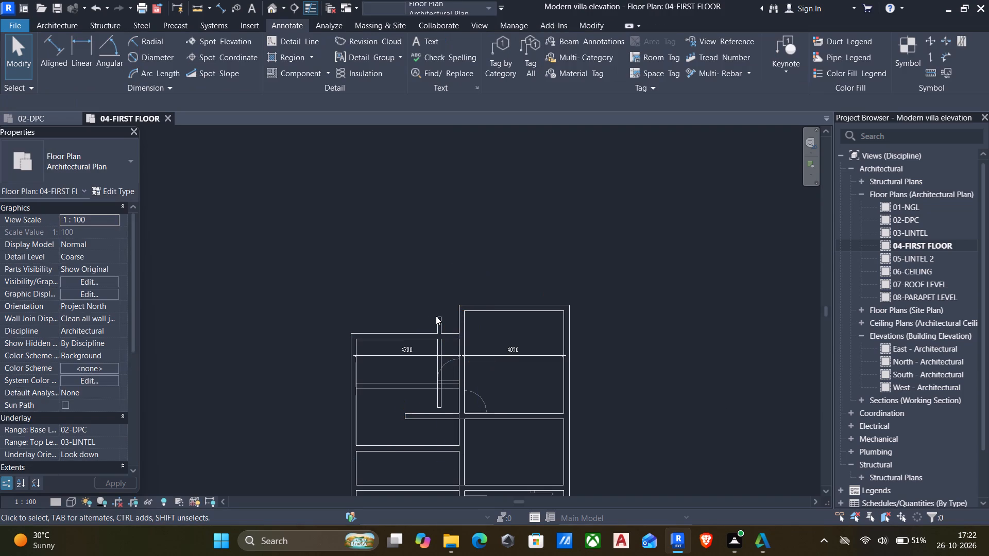
pyautogui.write('tr')
pyautogui.click(440, 327)
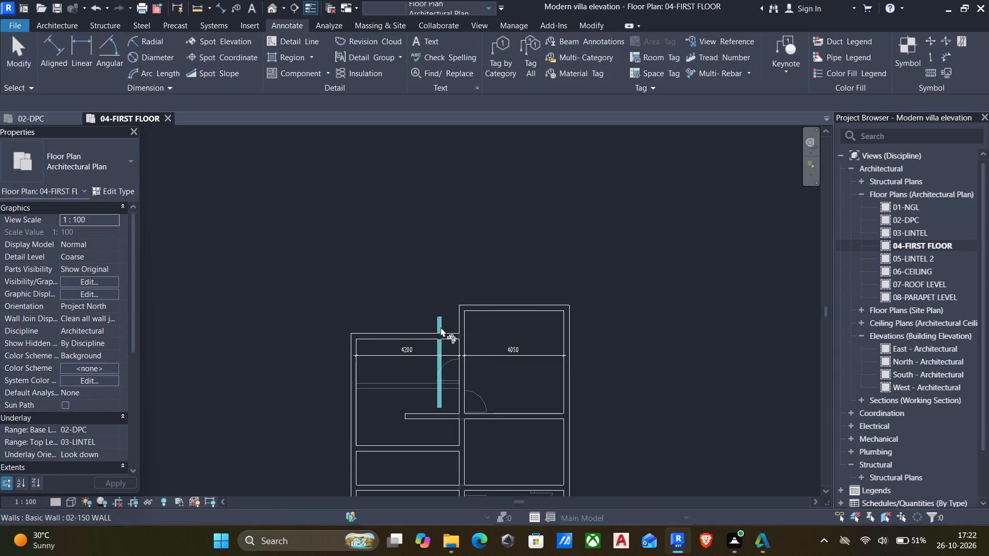
pyautogui.click(480, 310)
pyautogui.press('Escape')
# Split the partition just north of the northwest room's north wall, and the northeast room's north wall just west of the shared wall.
pyautogui.scroll(6, 433, 296)
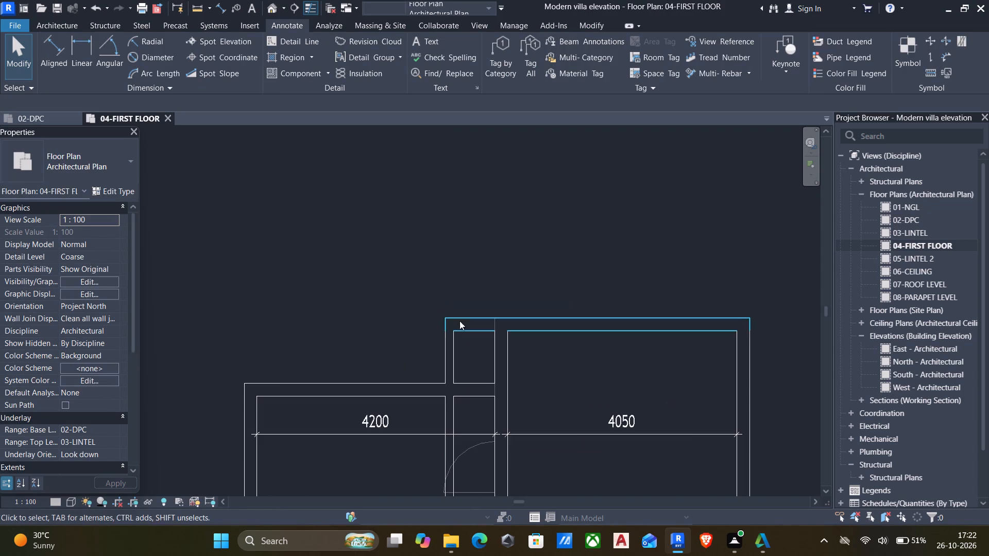
pyautogui.press('Escape')
pyautogui.scroll(4, 485, 338)
pyautogui.press('s')
pyautogui.press('l')
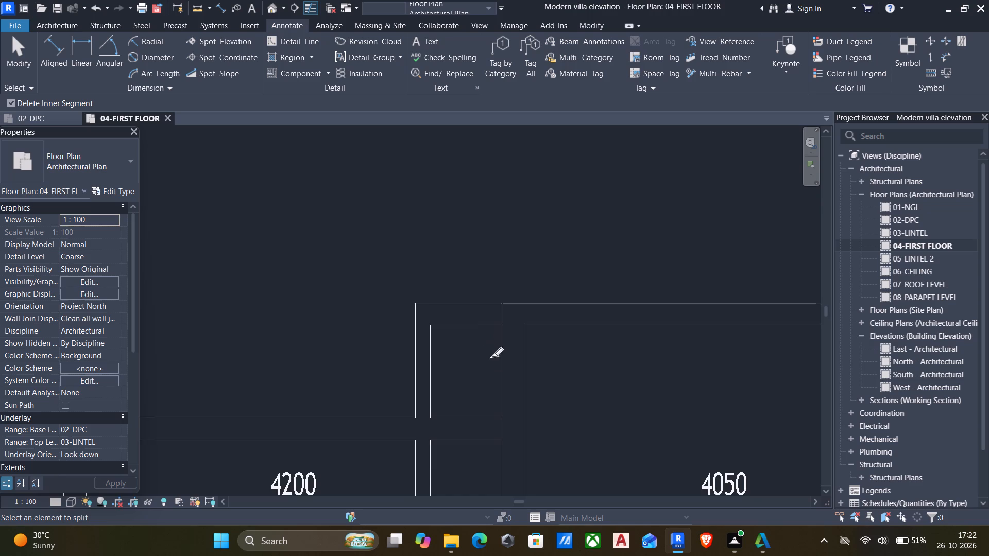
pyautogui.scroll(5, 495, 369)
pyautogui.click(366, 453)
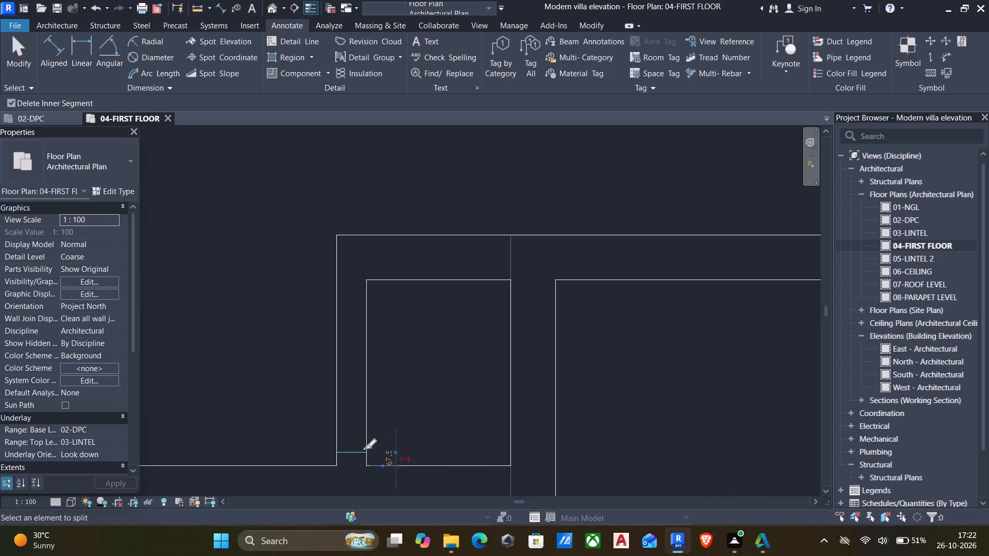
pyautogui.click(504, 278)
pyautogui.press('Escape')
pyautogui.scroll(-4, 457, 297)
pyautogui.press('Escape')
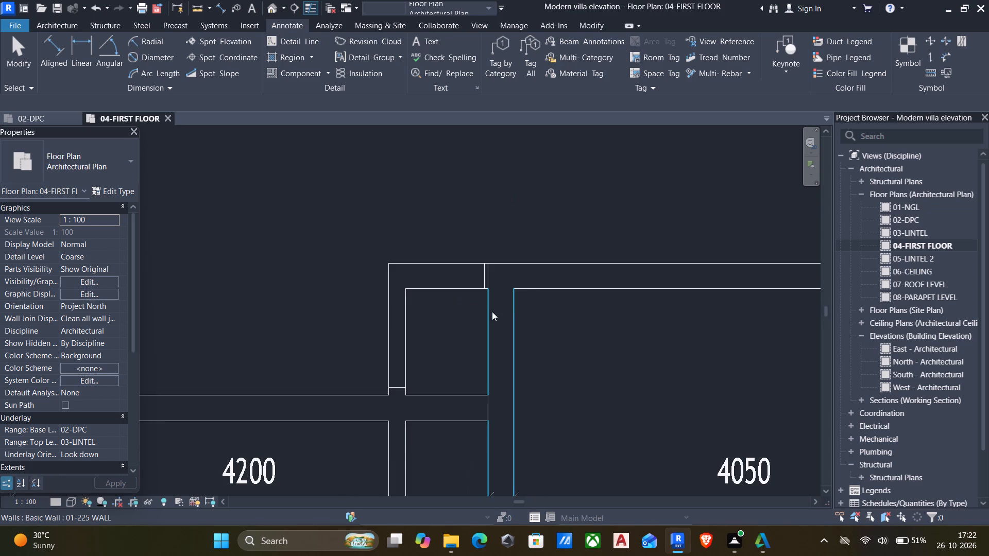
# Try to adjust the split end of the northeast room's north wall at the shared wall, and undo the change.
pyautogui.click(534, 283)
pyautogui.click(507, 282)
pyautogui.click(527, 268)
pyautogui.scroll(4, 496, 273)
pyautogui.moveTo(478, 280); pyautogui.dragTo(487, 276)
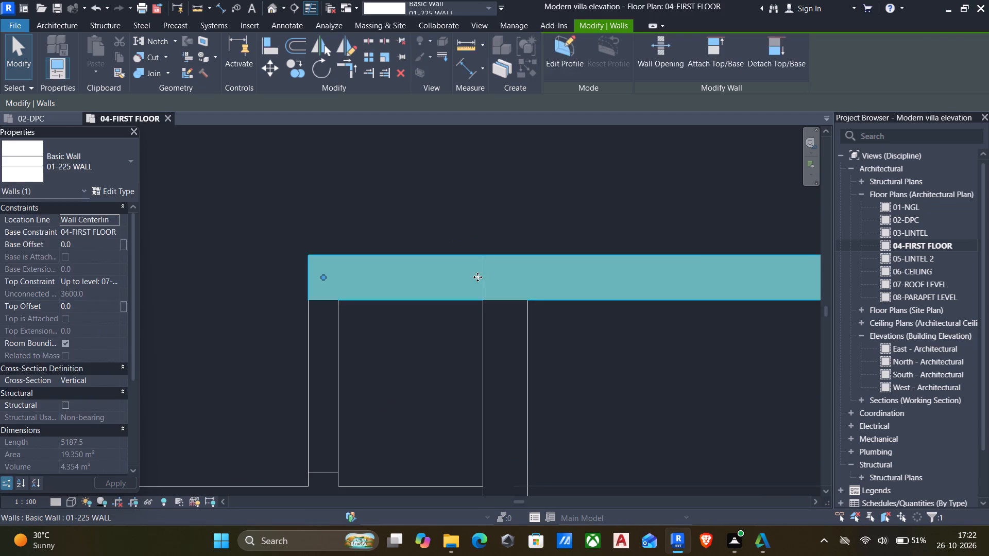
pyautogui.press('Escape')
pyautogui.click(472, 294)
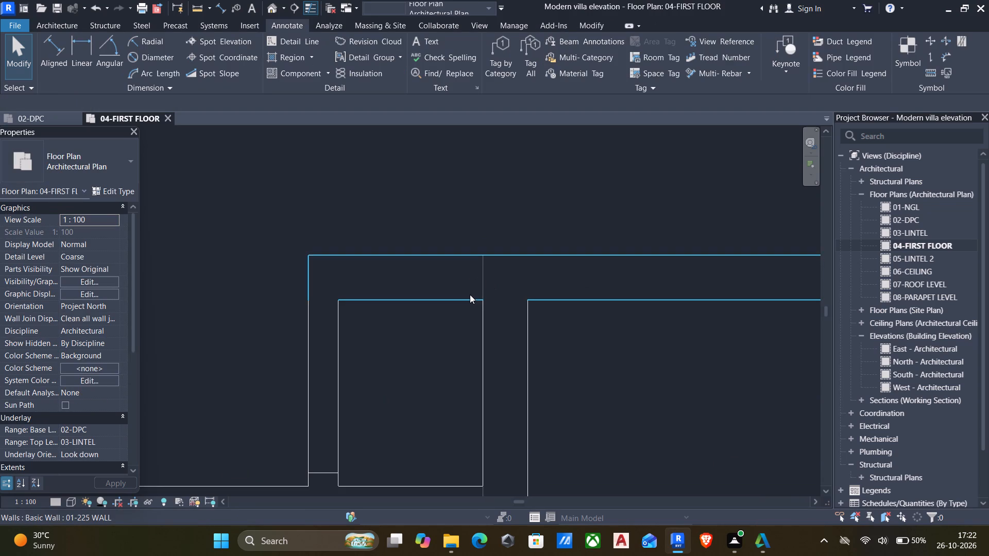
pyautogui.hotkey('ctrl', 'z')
# Pull the short north wall segment's east end back from the split, shortening the segment to about 460 mm.
pyautogui.scroll(-4, 470, 296)
pyautogui.moveTo(467, 306); pyautogui.dragTo(465, 306, button='middle')
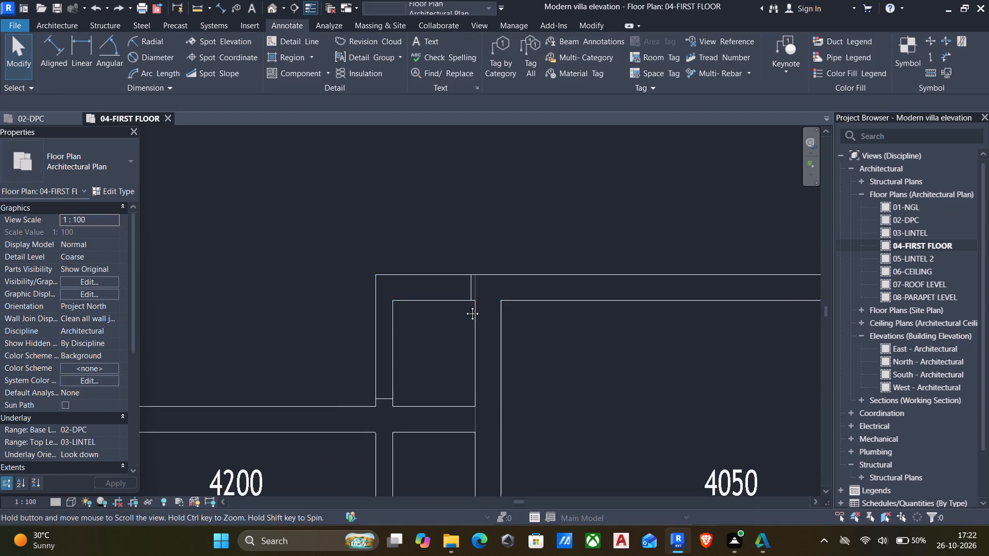
pyautogui.moveTo(465, 306); pyautogui.dragTo(461, 264, button='middle')
pyautogui.scroll(2, 435, 281)
pyautogui.click(531, 251)
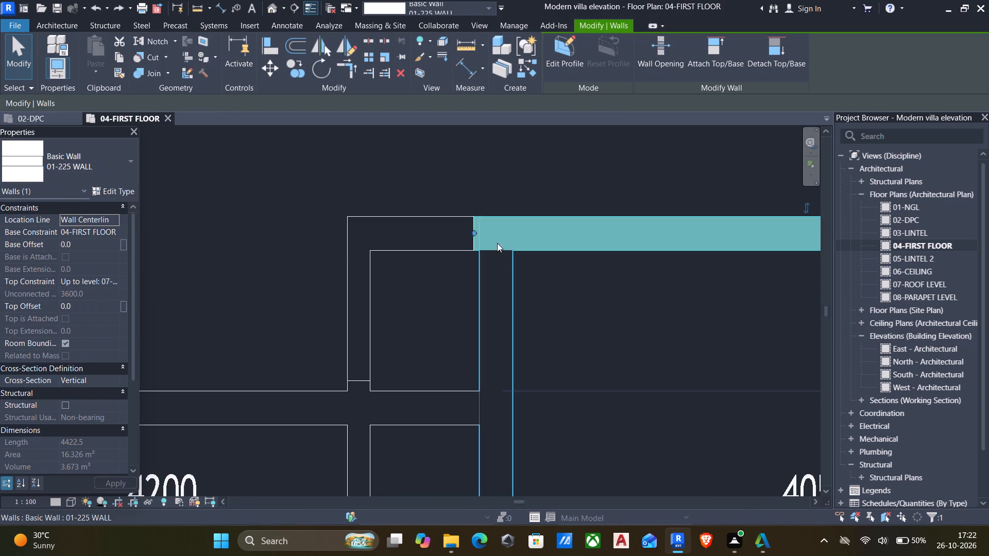
pyautogui.click(457, 247)
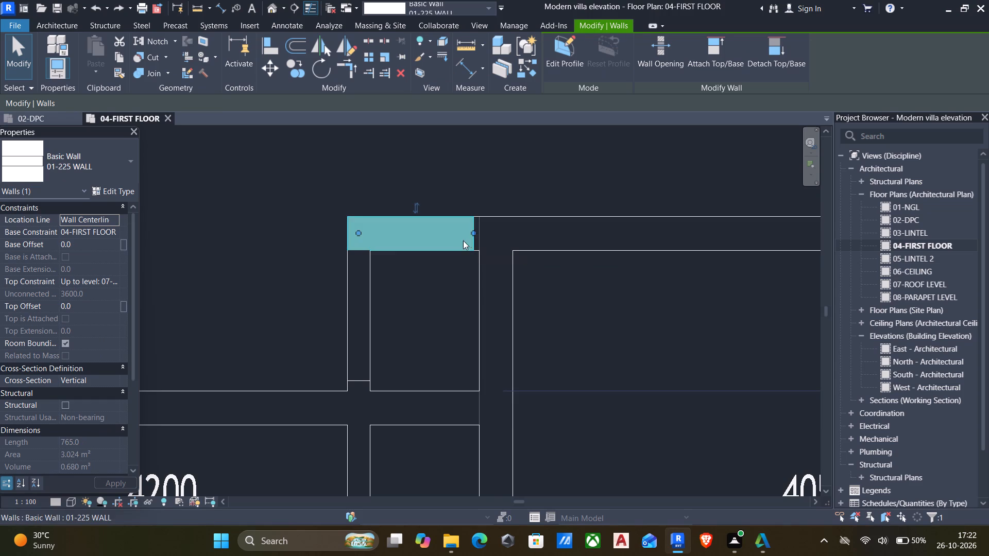
pyautogui.moveTo(476, 234); pyautogui.dragTo(427, 235)
pyautogui.press('Escape')
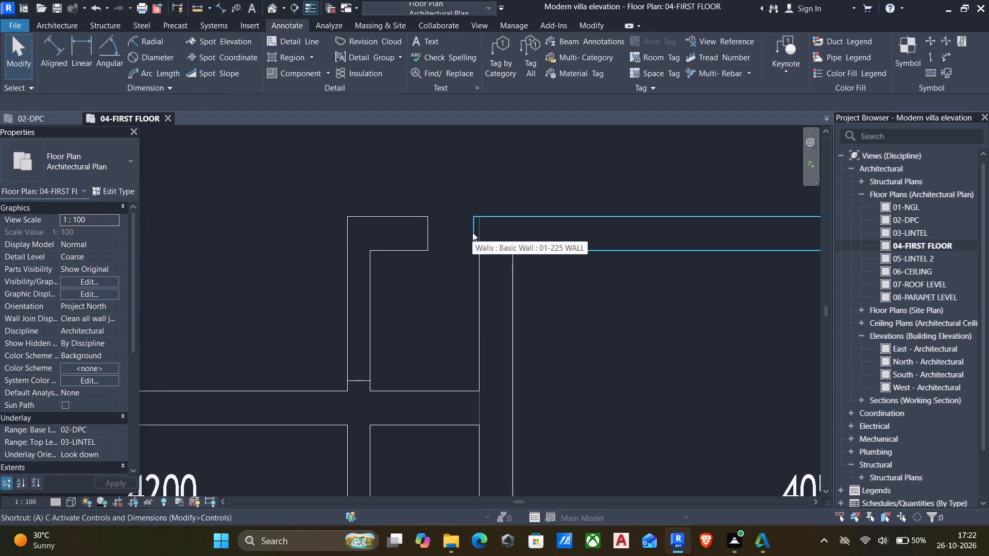
# Align the west end of the northeast room's north wall with the west face of the shared wall.
pyautogui.click(482, 273)
pyautogui.click(472, 242)
pyautogui.scroll(-2, 451, 270)
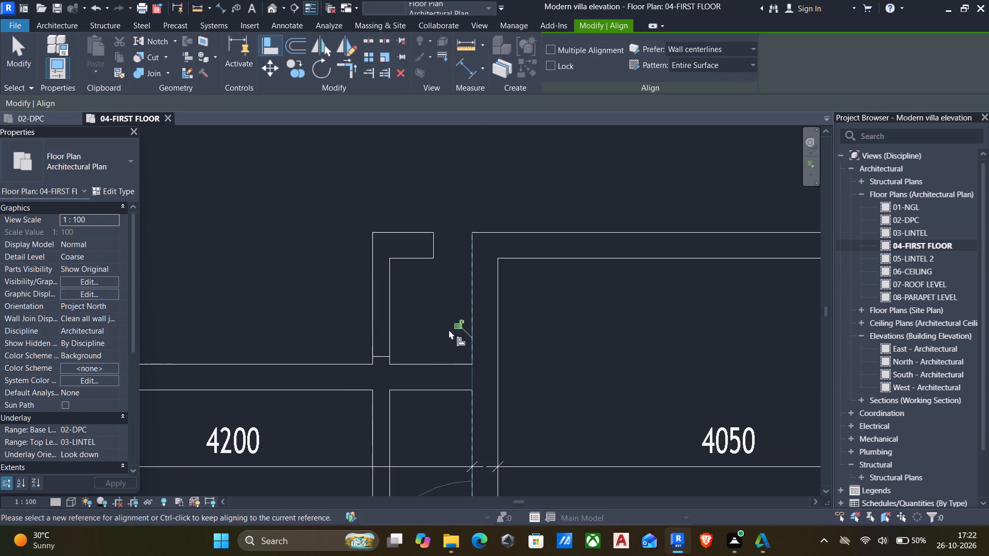
pyautogui.scroll(2, 436, 359)
pyautogui.press('Escape')
pyautogui.press('Escape')
# Pull the south end of the upper 02-150 partition piece north, away from the split.
pyautogui.click(373, 336)
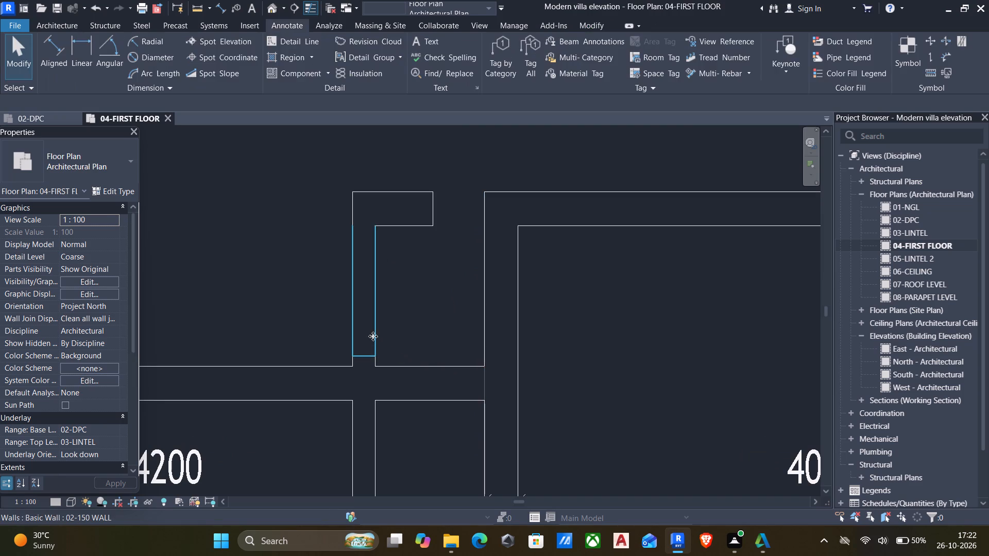
pyautogui.moveTo(362, 353); pyautogui.dragTo(361, 333)
pyautogui.press('Escape')
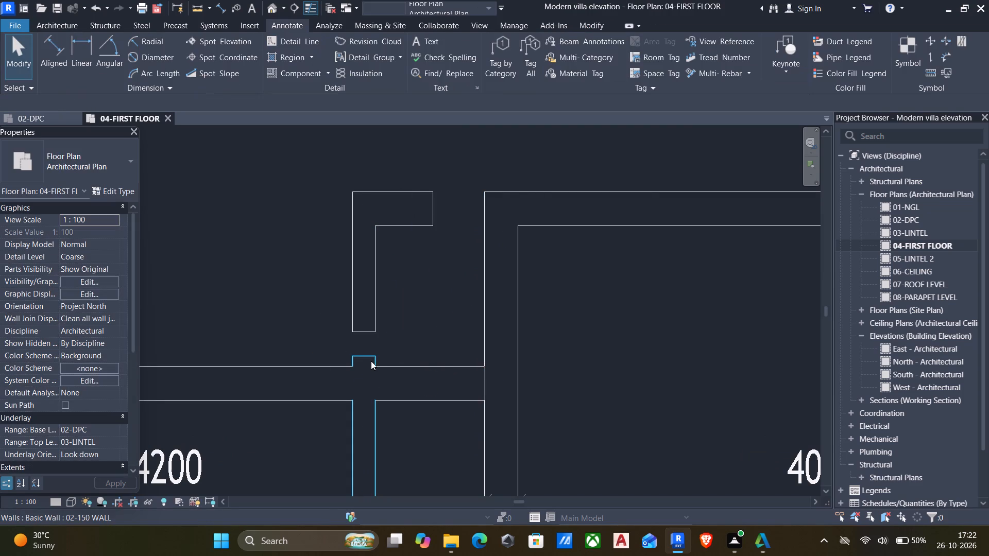
# Align the lower partition piece's north end with the north face of the northwest room's north wall.
pyautogui.press('a')
pyautogui.press('l')
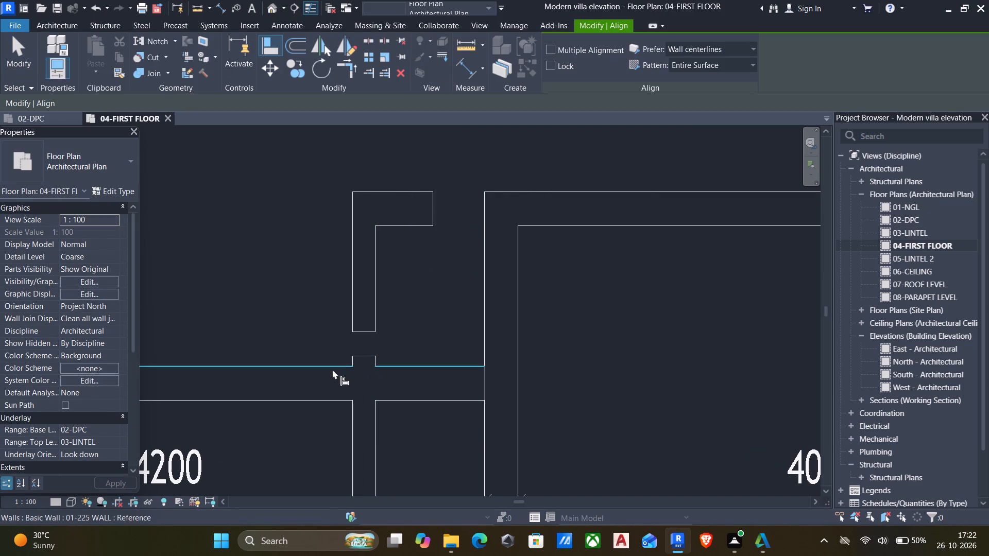
pyautogui.click(336, 370)
pyautogui.click(368, 355)
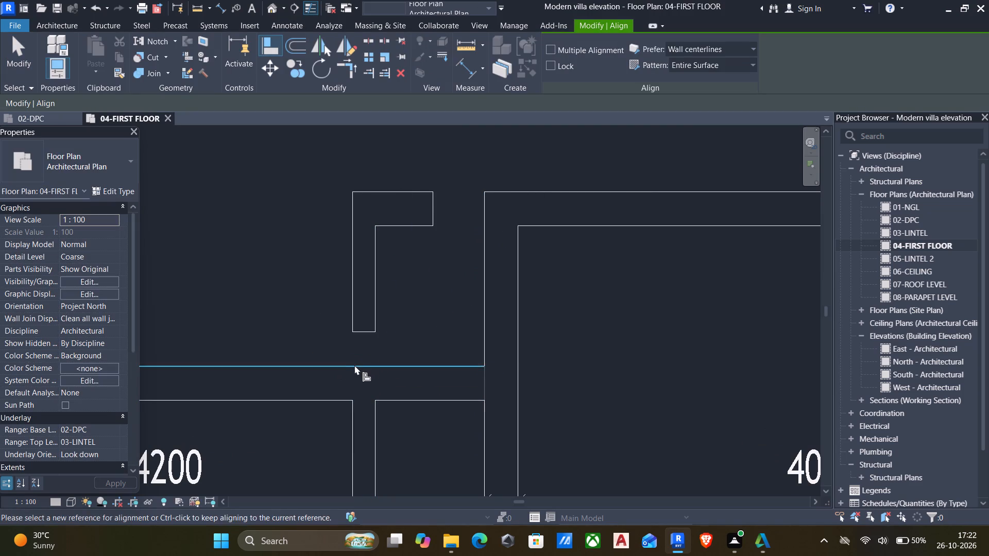
pyautogui.scroll(-3, 354, 365)
pyautogui.moveTo(353, 367); pyautogui.dragTo(391, 316, button='middle')
pyautogui.press('Escape')
pyautogui.press('Escape')
# Set the base offset of the short north wall segment and the upper 02-150 partition piece to -450.
pyautogui.click(421, 221)
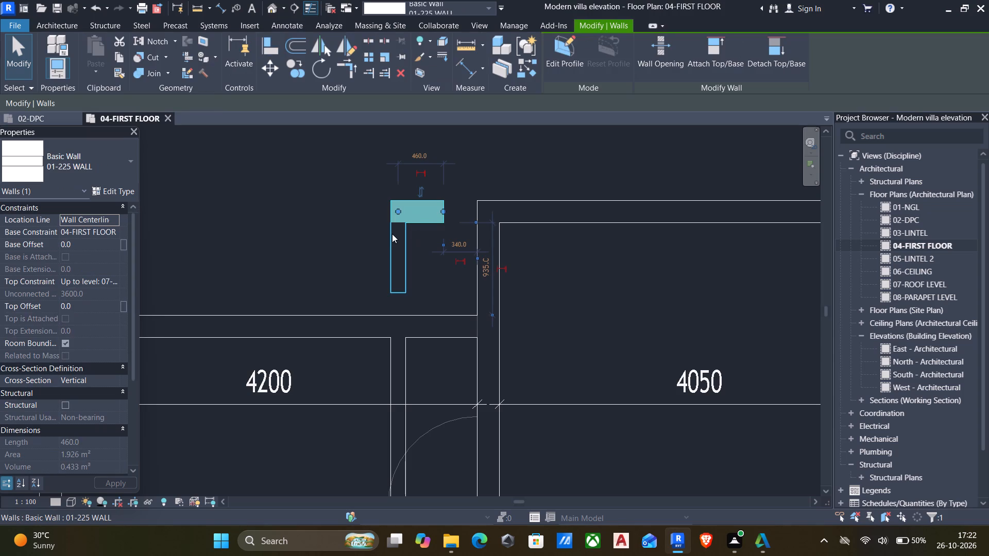
pyautogui.keyDown('ctrl'); pyautogui.click(395, 254); pyautogui.keyUp('ctrl')
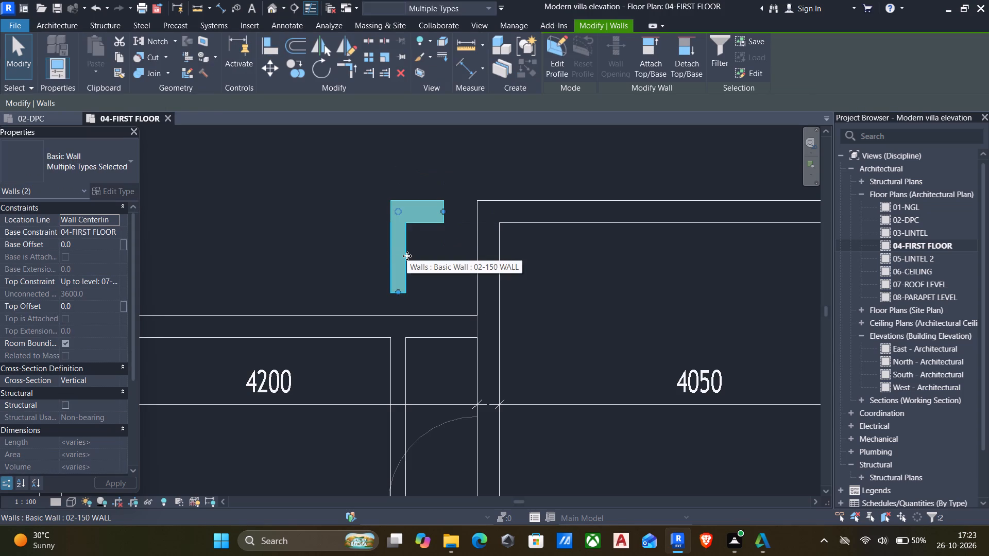
pyautogui.click(102, 238)
pyautogui.click(99, 245)
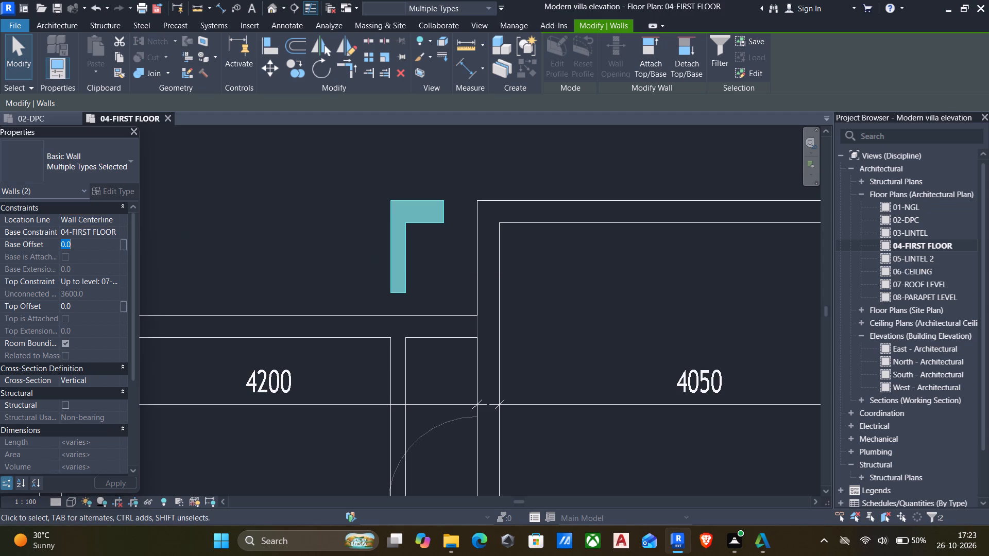
pyautogui.press('-')
pyautogui.press('4')
pyautogui.write('50')
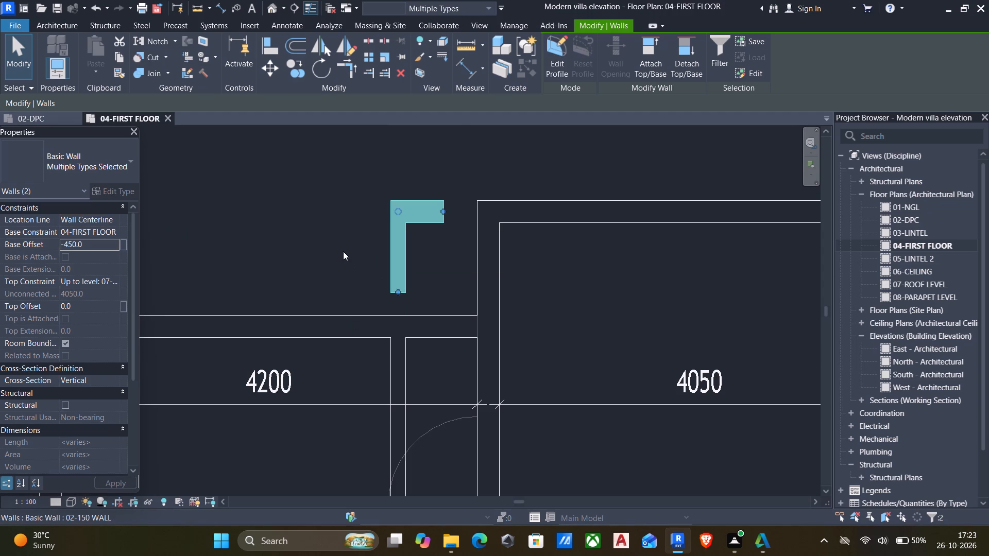
pyautogui.click(343, 251)
# Align the short north wall segment's east end with the west face of the shared wall.
pyautogui.press('a')
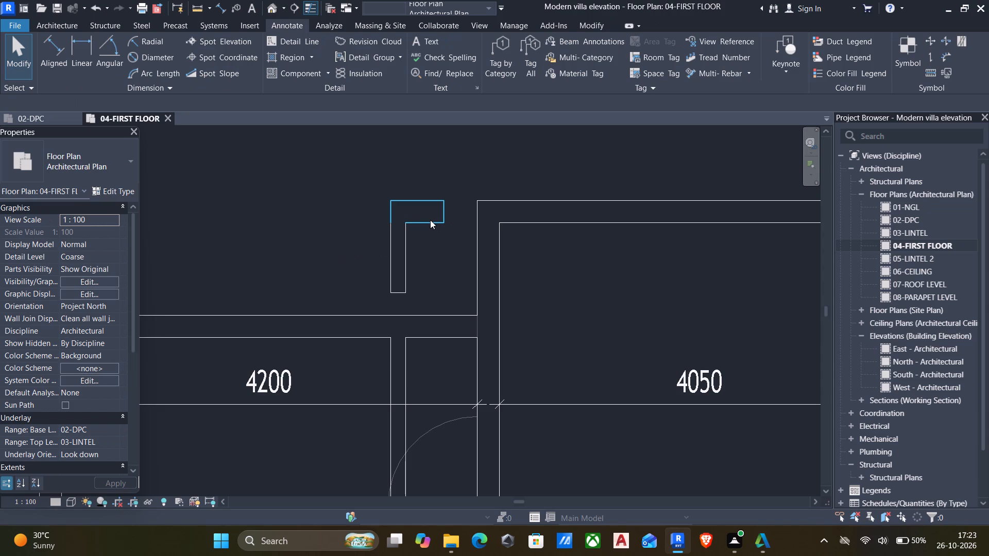
pyautogui.press('l')
pyautogui.click(474, 212)
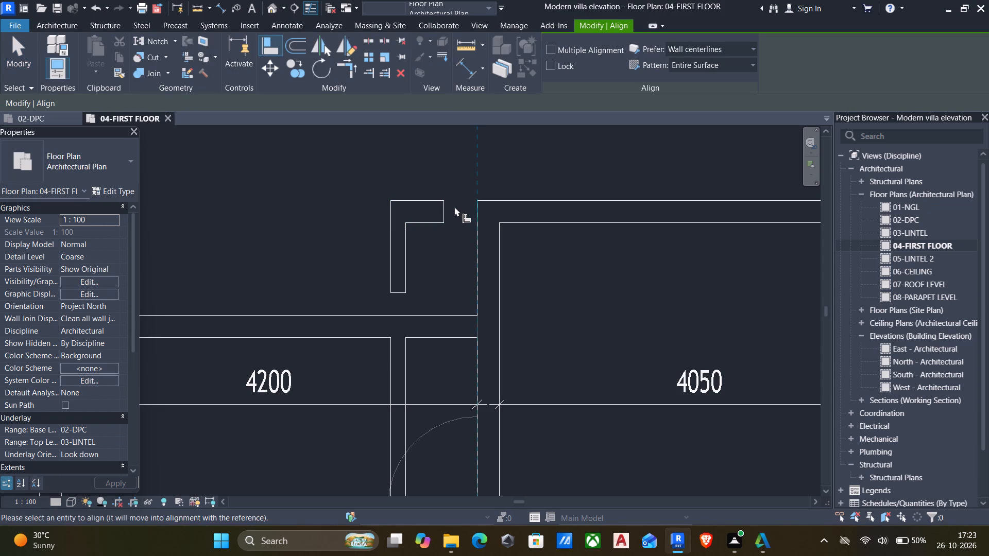
pyautogui.click(449, 208)
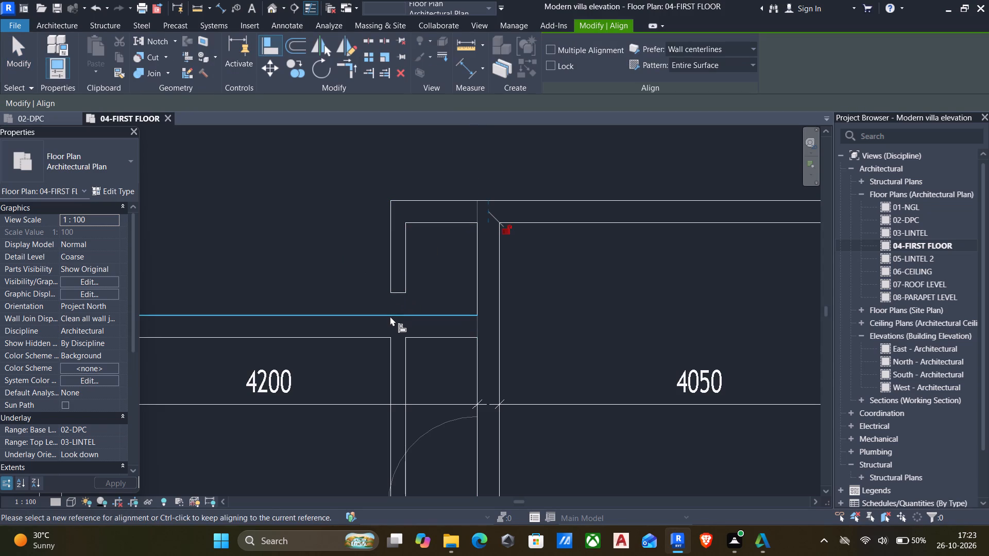
# Align the upper partition piece's south end with the north face of the northwest room's north wall.
pyautogui.click(390, 316)
pyautogui.click(398, 294)
pyautogui.scroll(-3, 362, 287)
pyautogui.moveTo(361, 287); pyautogui.dragTo(372, 260, button='middle')
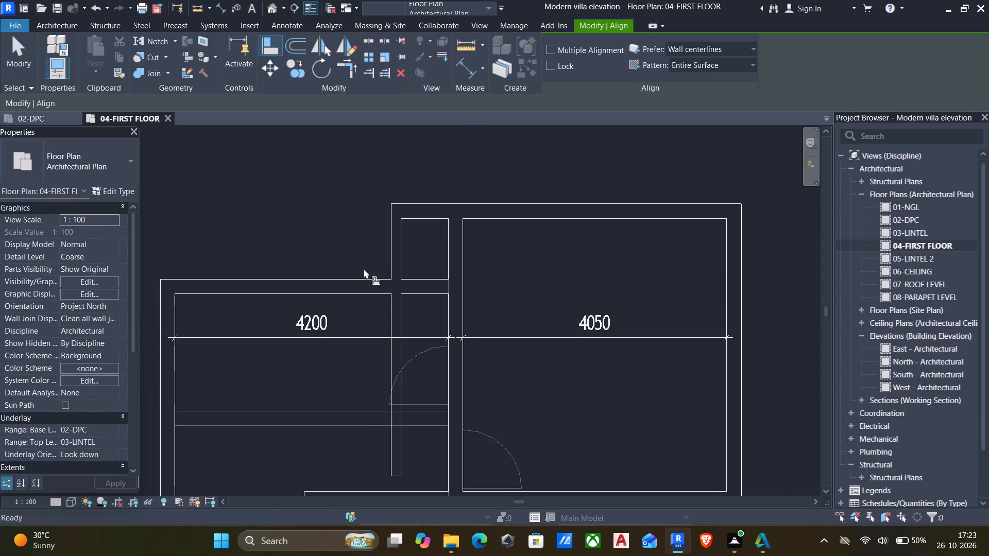
pyautogui.scroll(-8, 364, 269)
pyautogui.moveTo(365, 309); pyautogui.dragTo(386, 212, button='middle')
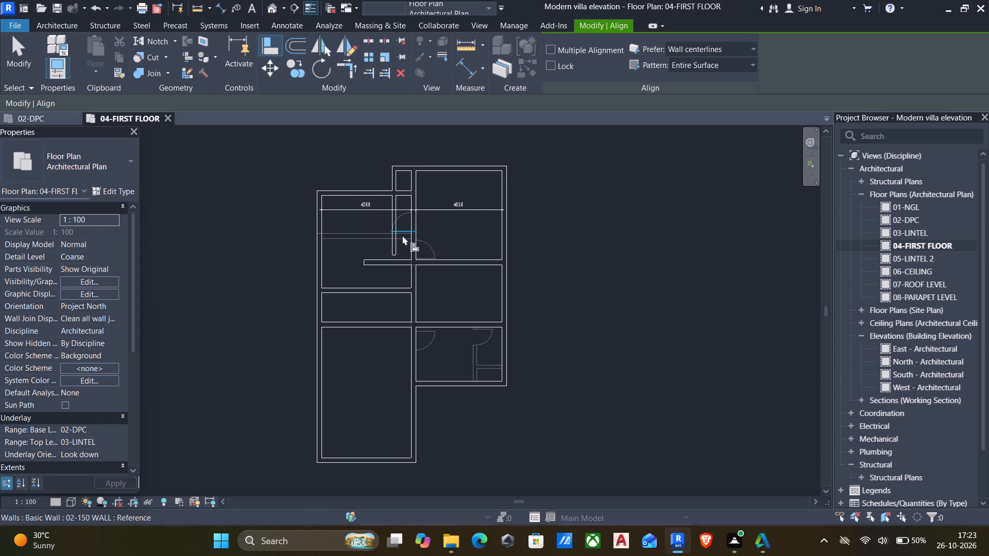
pyautogui.press('Escape')
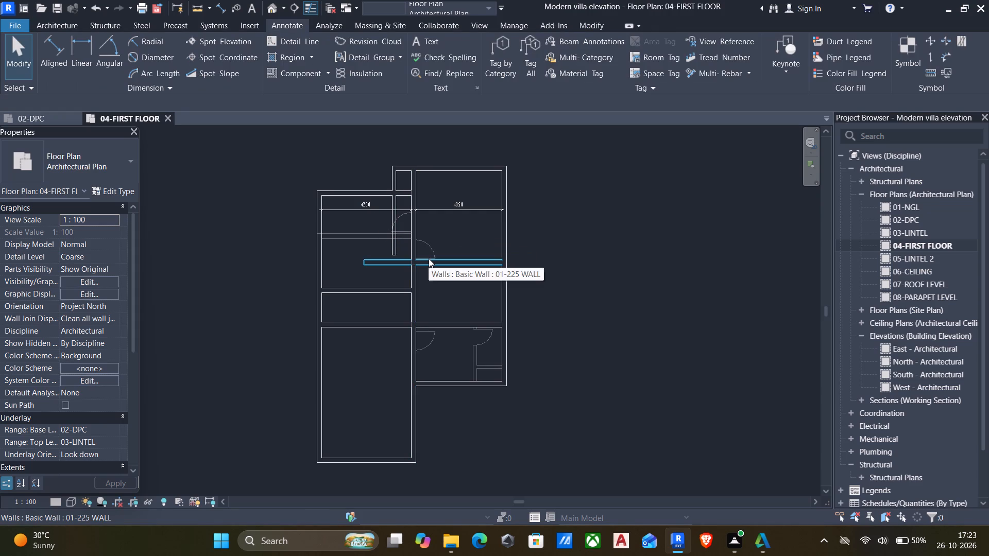
pyautogui.press('Escape')
# Shorten the northwest room's north wall from its east end to 3100 mm, west of the partition, unjoining the connected elements.
pyautogui.scroll(2, 376, 197)
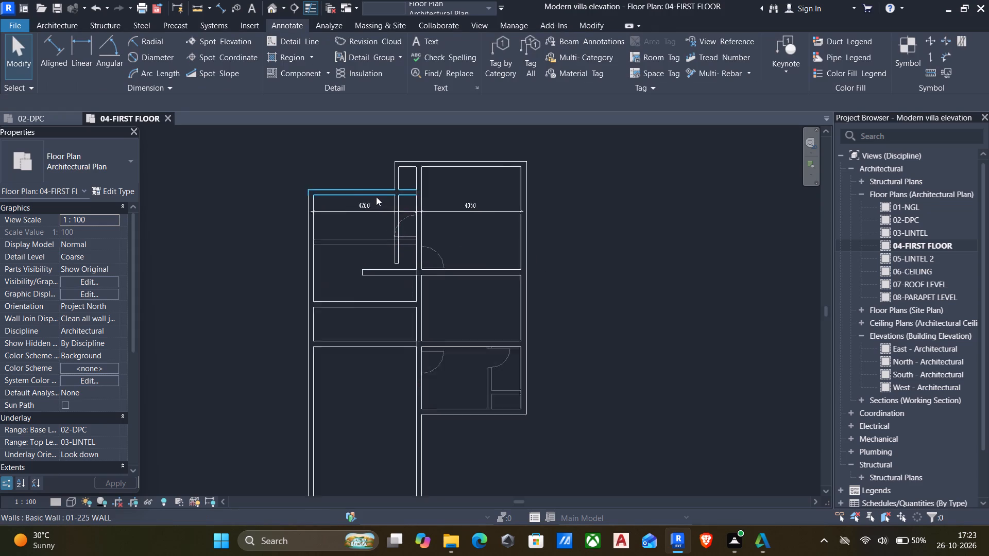
pyautogui.scroll(2, 376, 197)
pyautogui.click(428, 192)
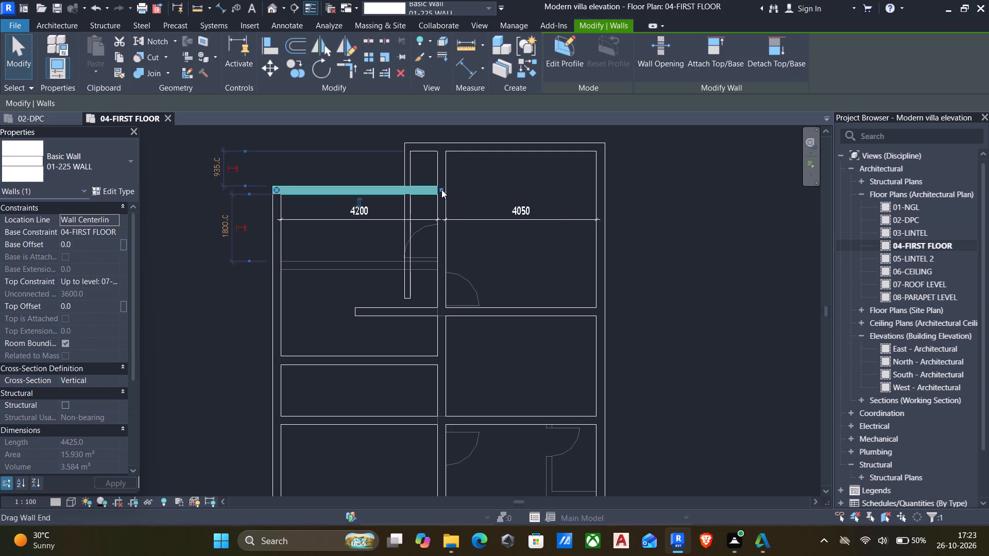
pyautogui.moveTo(441, 189); pyautogui.dragTo(390, 189)
pyautogui.press('Escape')
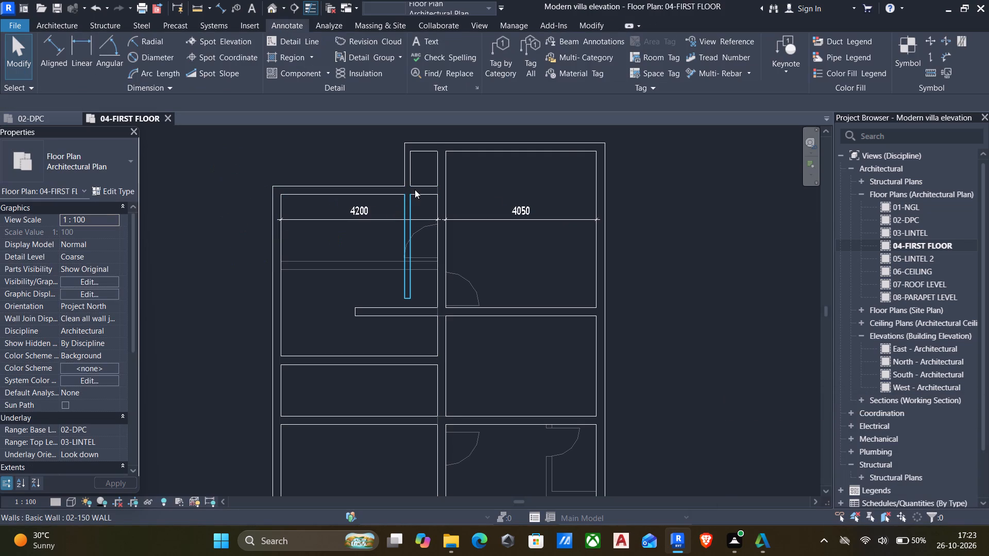
pyautogui.click(419, 189)
pyautogui.moveTo(442, 190); pyautogui.dragTo(426, 188)
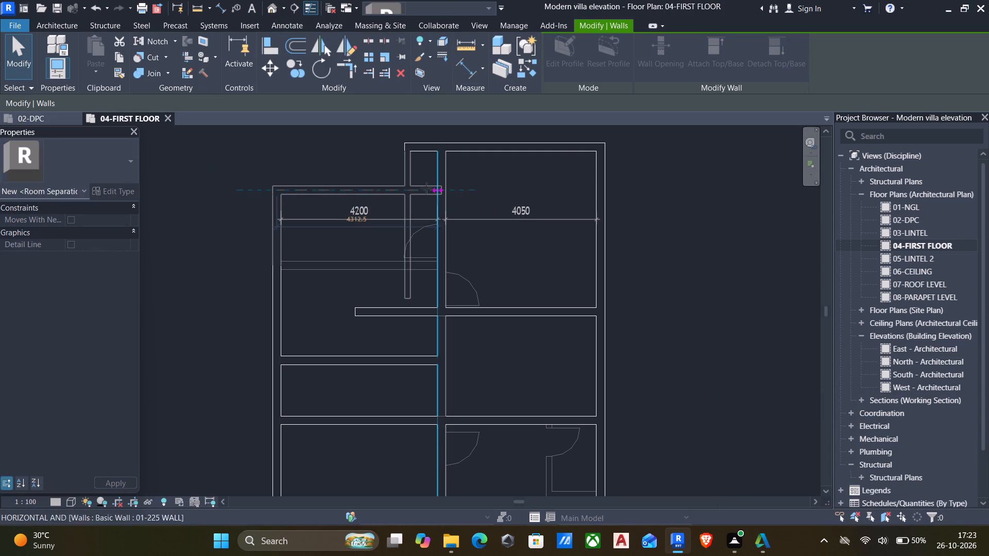
pyautogui.moveTo(426, 188); pyautogui.dragTo(391, 187)
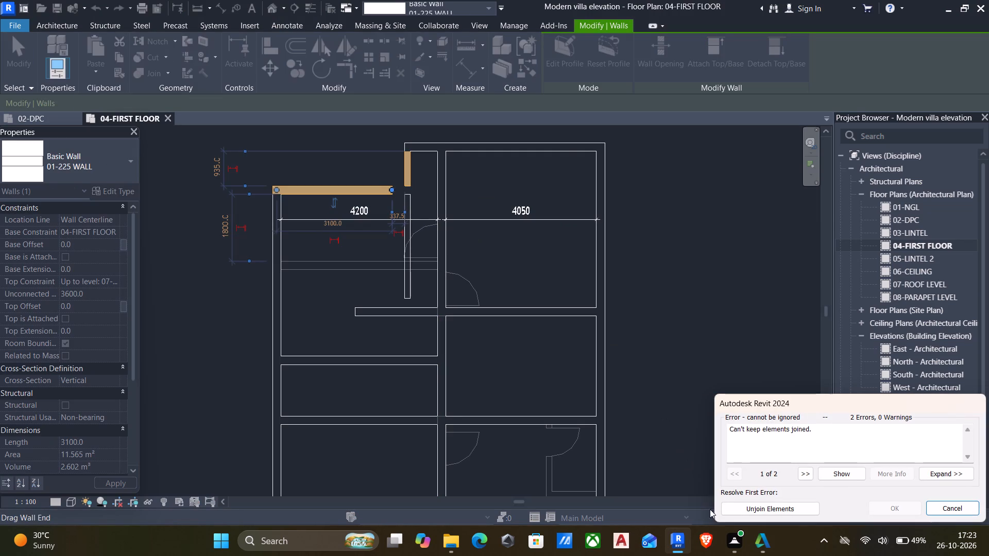
pyautogui.click(737, 505)
# Align the east end of the northwest room's north wall with the west face of the 02-150 partition.
pyautogui.scroll(4, 361, 219)
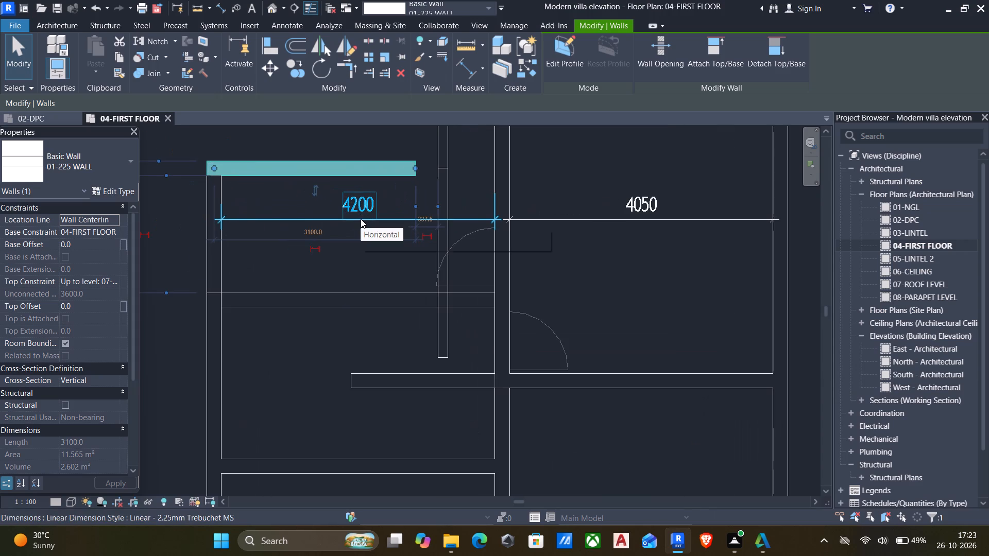
pyautogui.write('al')
pyautogui.click(438, 188)
pyautogui.click(418, 171)
pyautogui.scroll(-2, 418, 171)
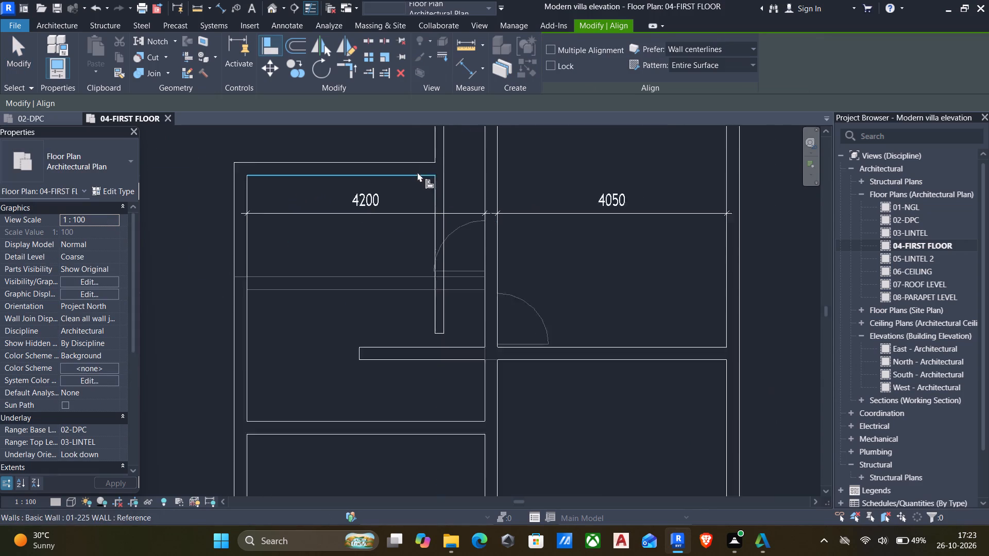
pyautogui.scroll(-1, 417, 172)
pyautogui.moveTo(417, 176); pyautogui.dragTo(398, 210, button='middle')
pyautogui.scroll(-5, 422, 257)
pyautogui.moveTo(425, 264); pyautogui.dragTo(429, 248, button='middle')
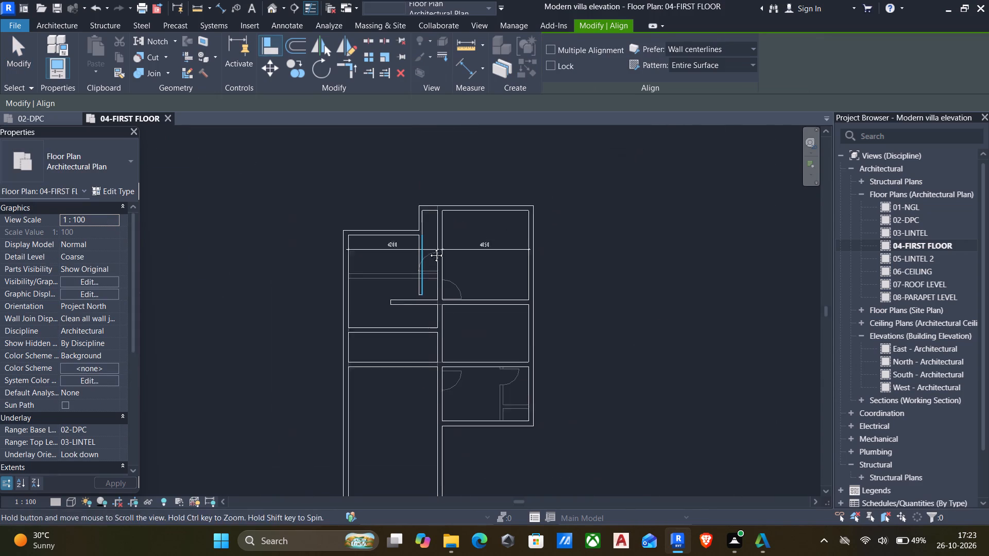
pyautogui.moveTo(429, 248); pyautogui.dragTo(429, 244, button='middle')
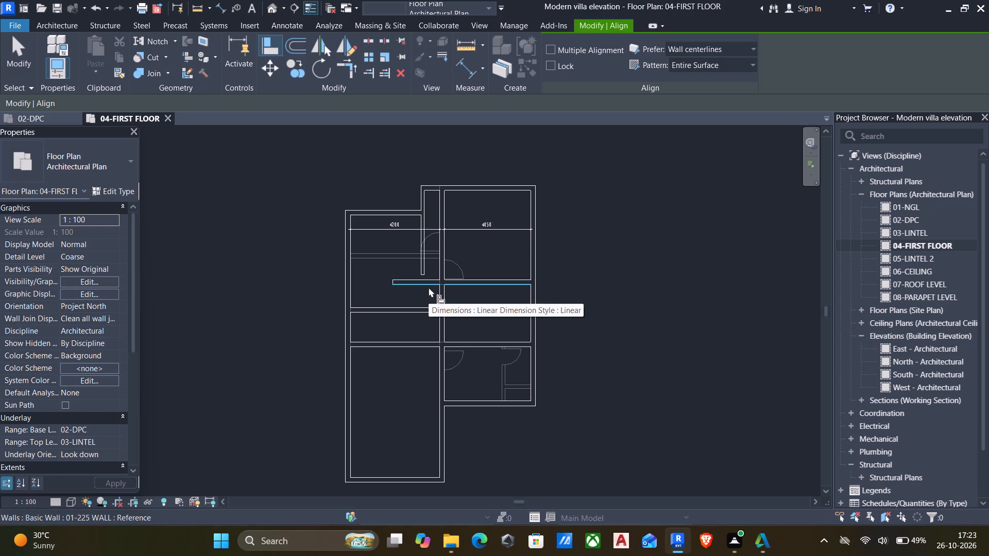
pyautogui.press('Escape')
# Trim the 02-150 partition and the 01-225 wall along the northeast room's south side into a corner.
pyautogui.write('tr')
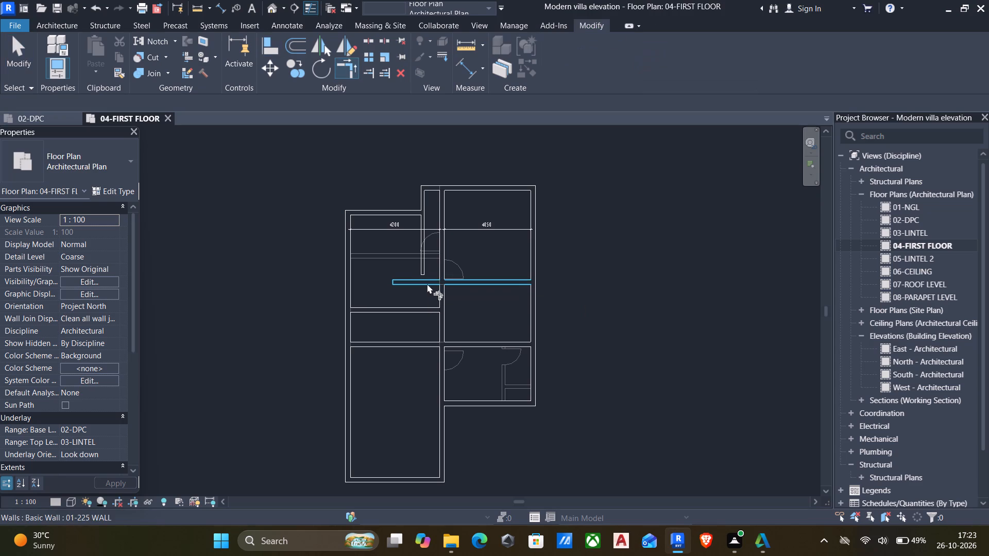
pyautogui.click(434, 279)
pyautogui.click(418, 262)
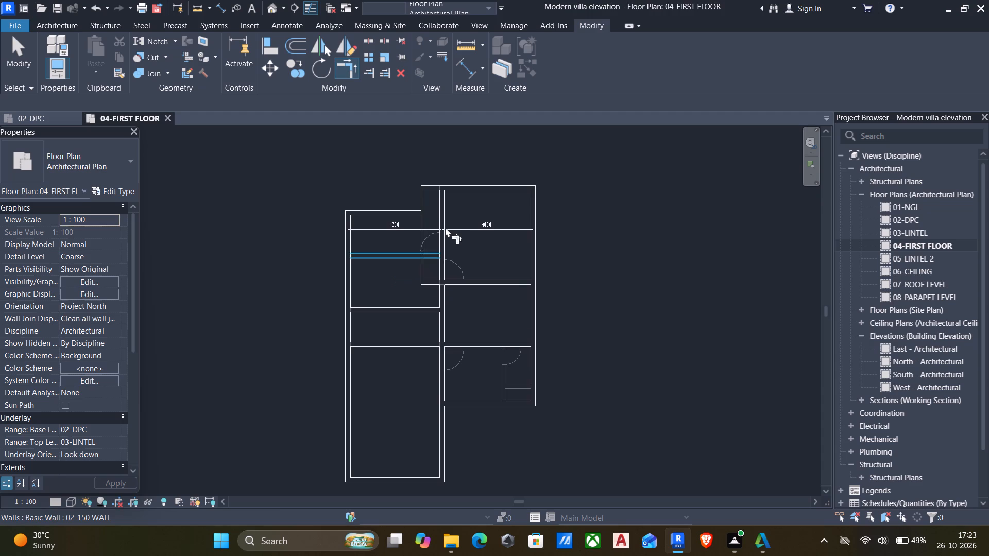
pyautogui.press('Escape')
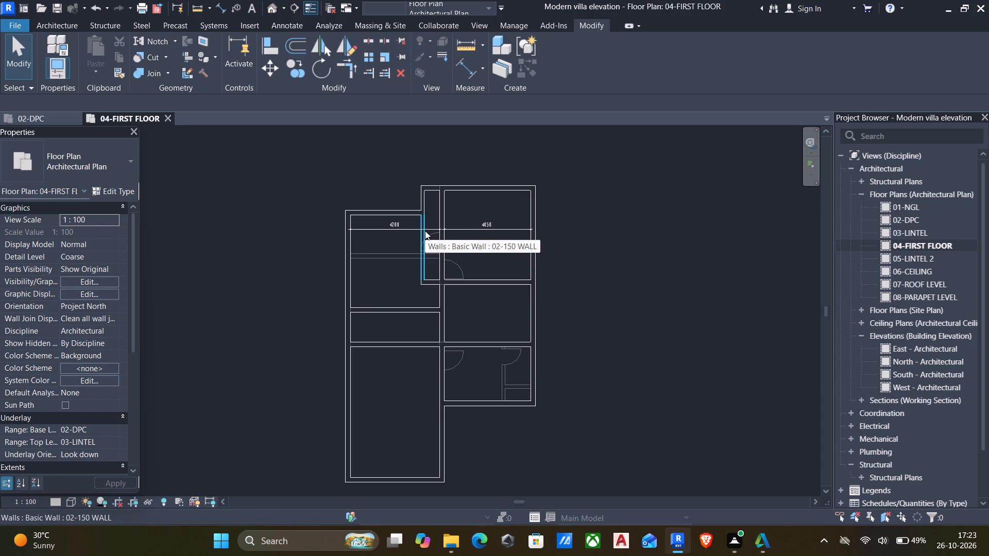
# Pull the shared wall's north end south to the northeast room's south wall, clearing it from the enlarged room.
pyautogui.scroll(3, 442, 219)
pyautogui.click(442, 219)
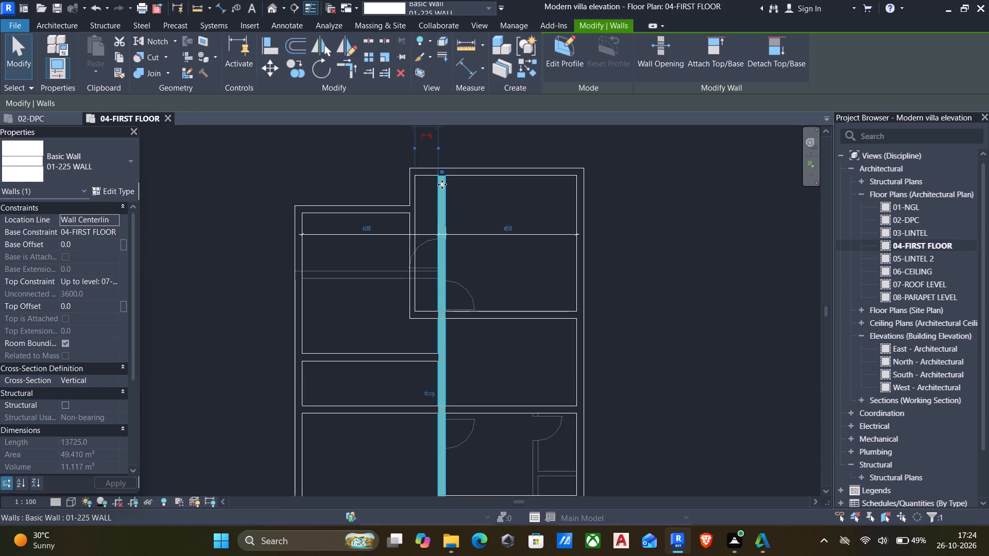
pyautogui.moveTo(440, 172); pyautogui.dragTo(441, 320)
pyautogui.press('Escape')
pyautogui.middleClick(393, 287)
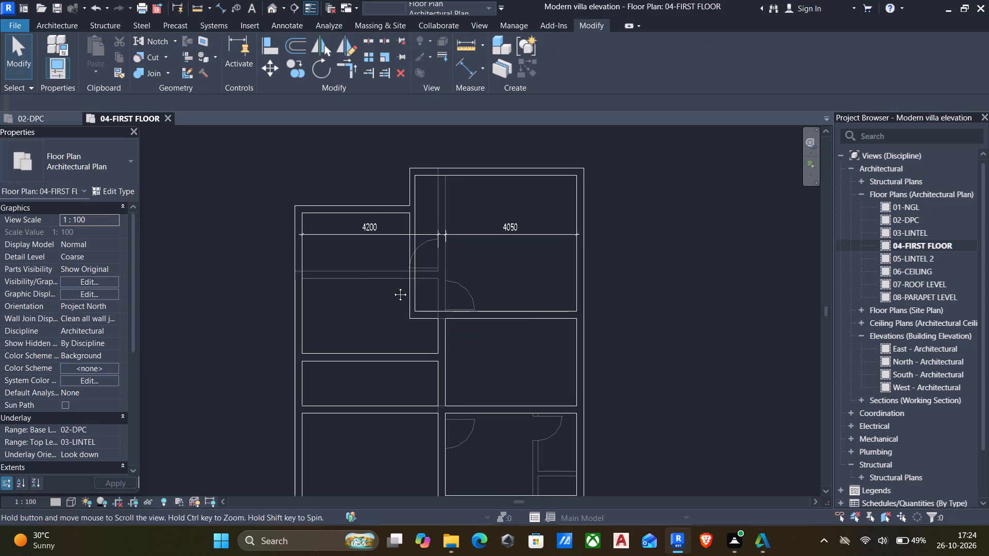
pyautogui.press('Escape')
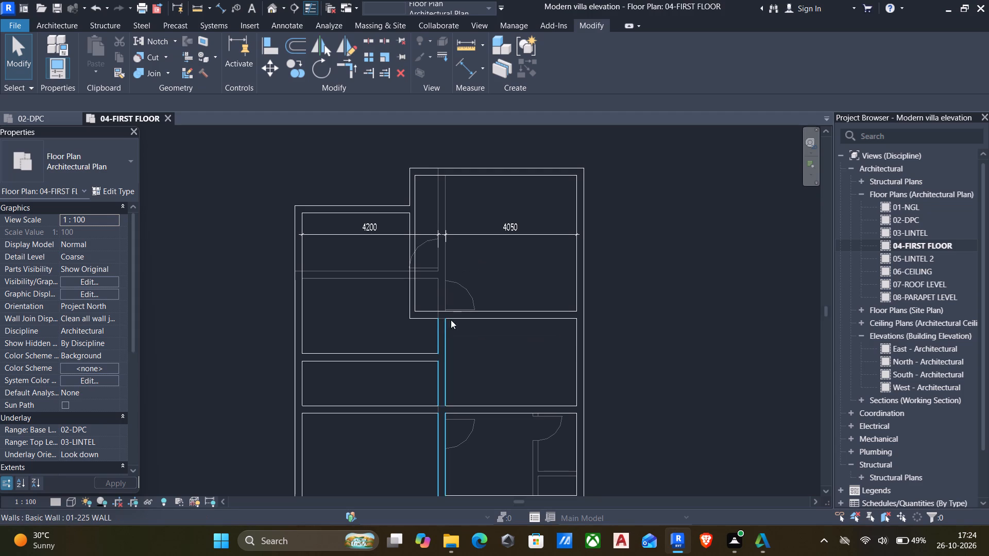
# Draw a horizontal 01-225 wall about 1900 mm long from the 02-150 partition eastward into the enlarged northeast room.
pyautogui.click(466, 315)
pyautogui.write('cs')
pyautogui.scroll(2, 416, 248)
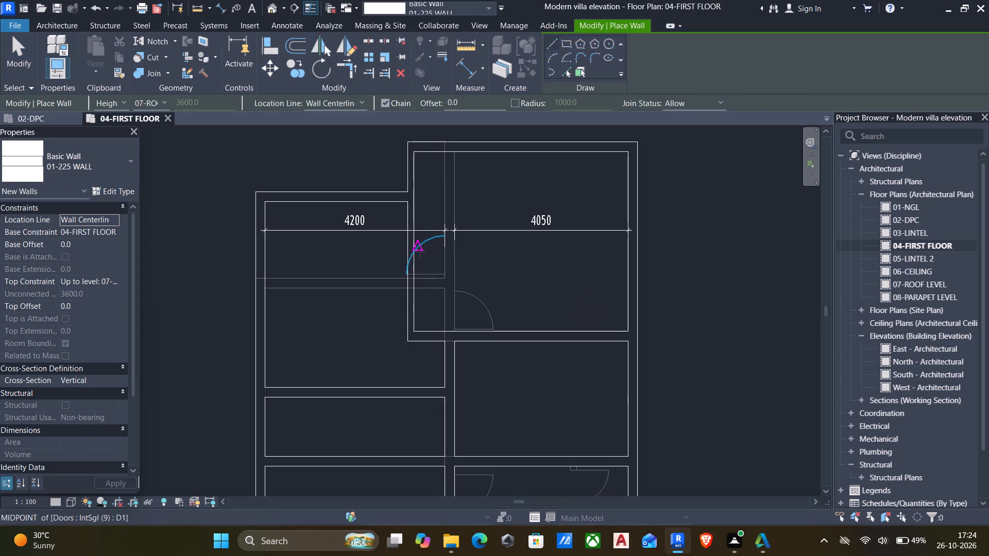
pyautogui.click(411, 254)
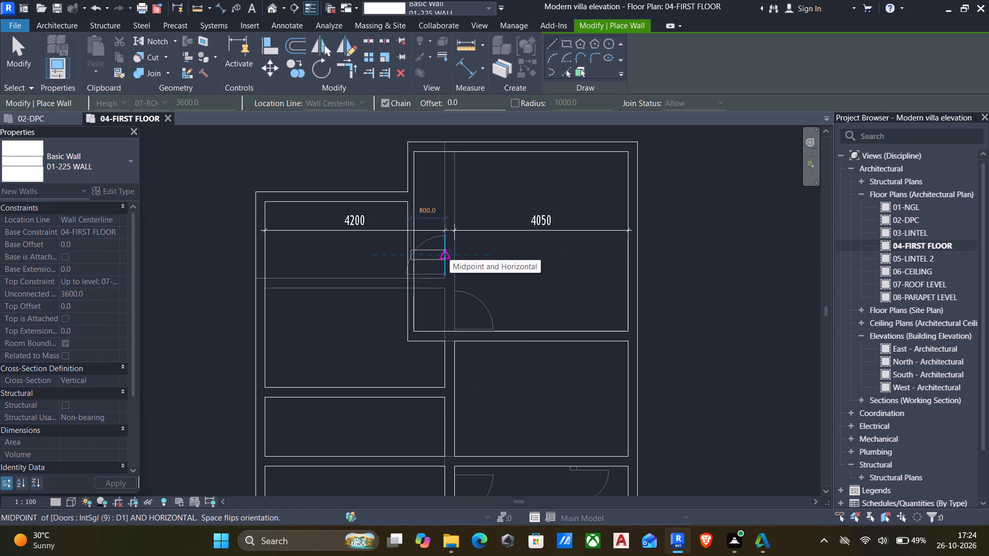
pyautogui.scroll(-3, 450, 254)
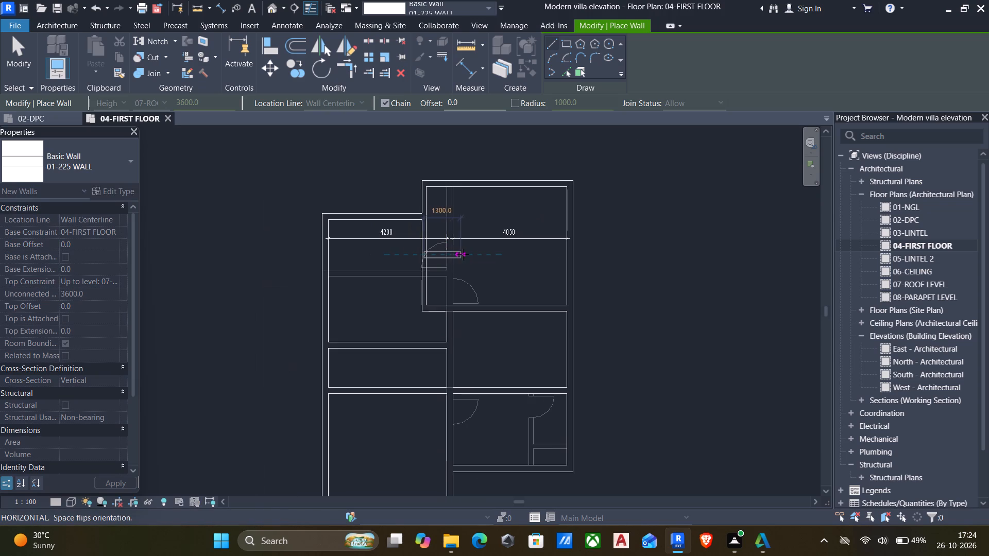
pyautogui.click(476, 257)
pyautogui.press('Escape')
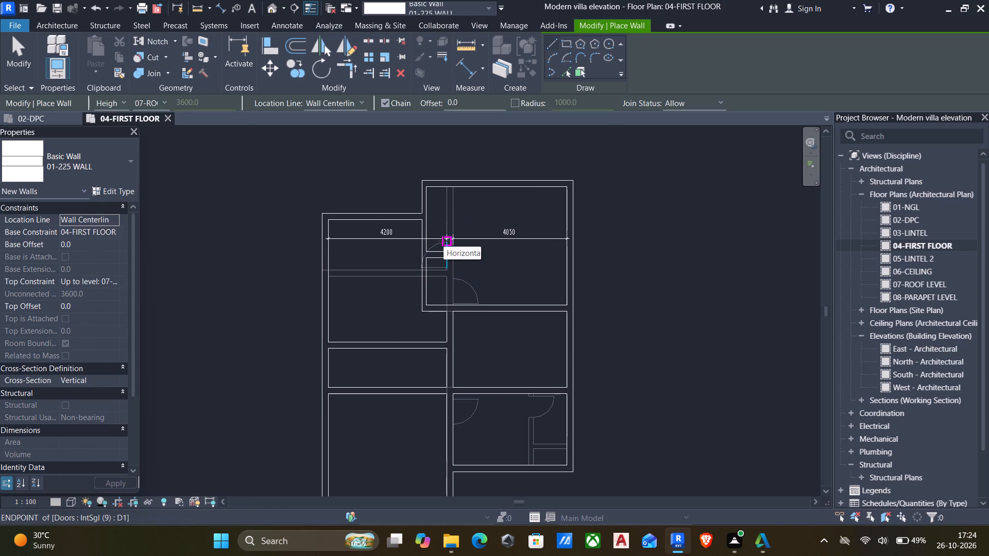
pyautogui.press('Escape')
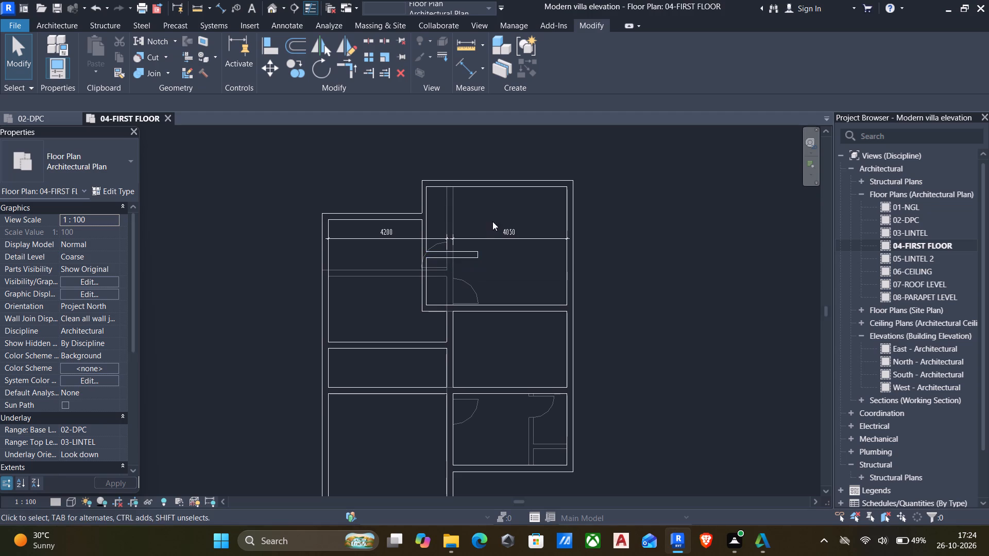
# Draw a vertical 01-225 wall about 4425 mm long between the northeast room's north and south walls, meeting the short wall's east end.
pyautogui.click(467, 255)
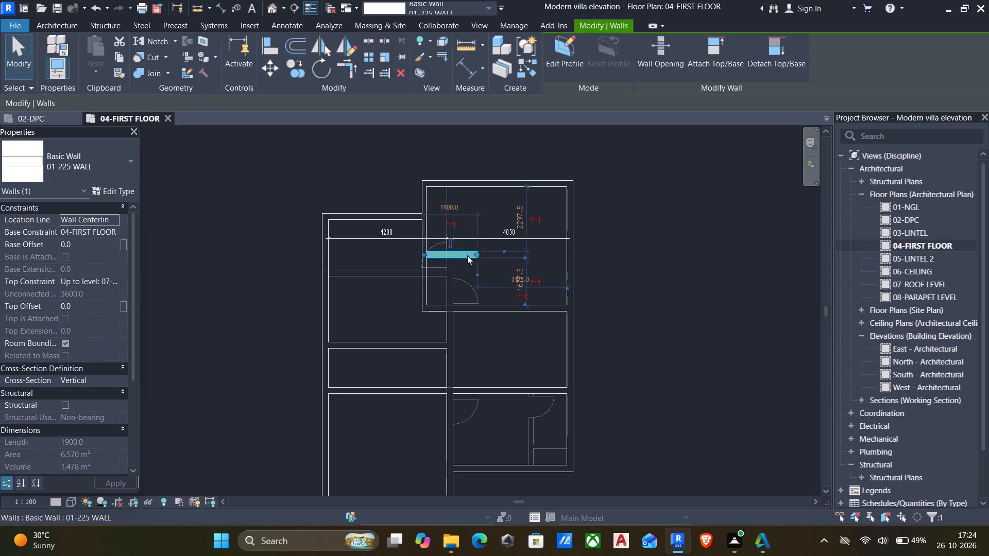
pyautogui.write('cs')
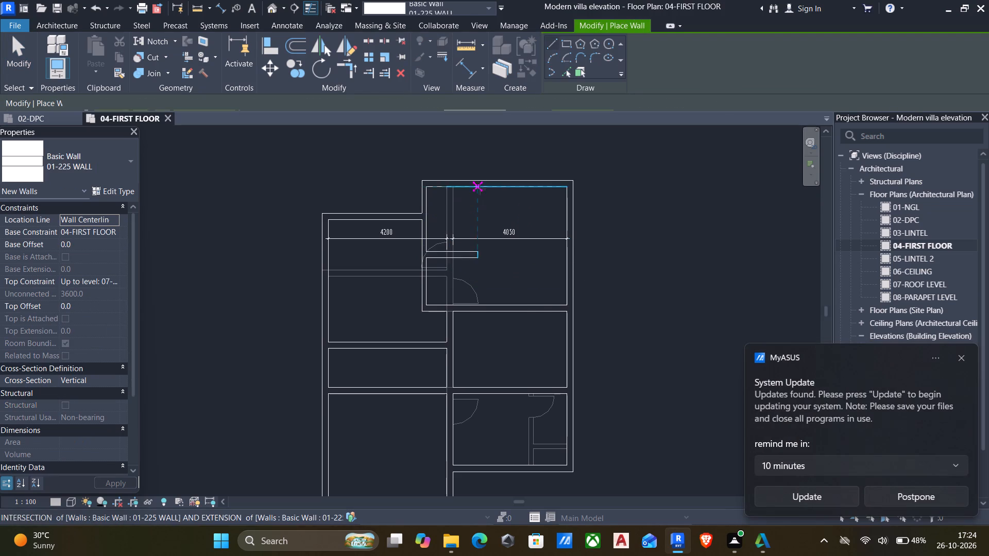
pyautogui.click(480, 189)
pyautogui.click(481, 309)
pyautogui.press('Escape')
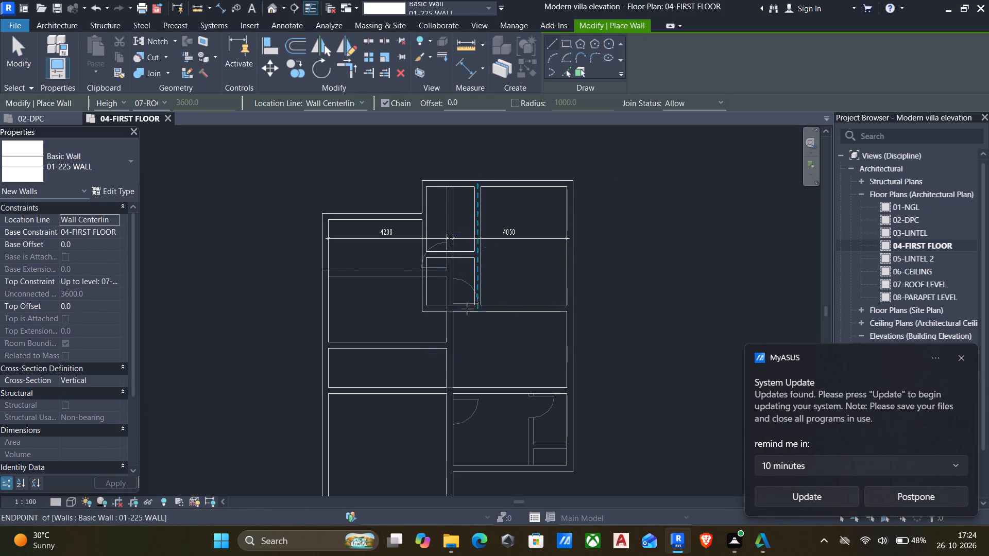
pyautogui.scroll(-2, 449, 309)
pyautogui.moveTo(444, 309); pyautogui.dragTo(418, 249, button='middle')
pyautogui.press('Escape')
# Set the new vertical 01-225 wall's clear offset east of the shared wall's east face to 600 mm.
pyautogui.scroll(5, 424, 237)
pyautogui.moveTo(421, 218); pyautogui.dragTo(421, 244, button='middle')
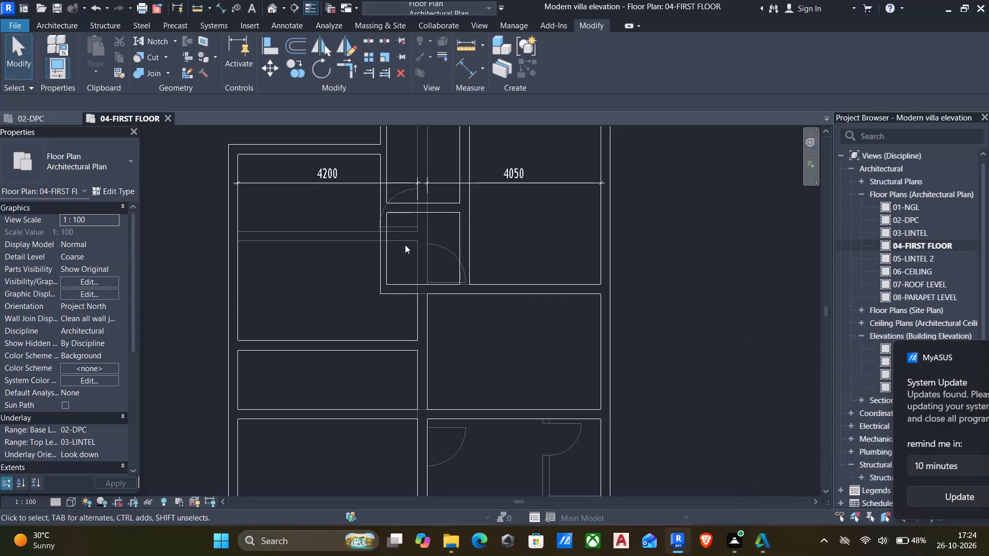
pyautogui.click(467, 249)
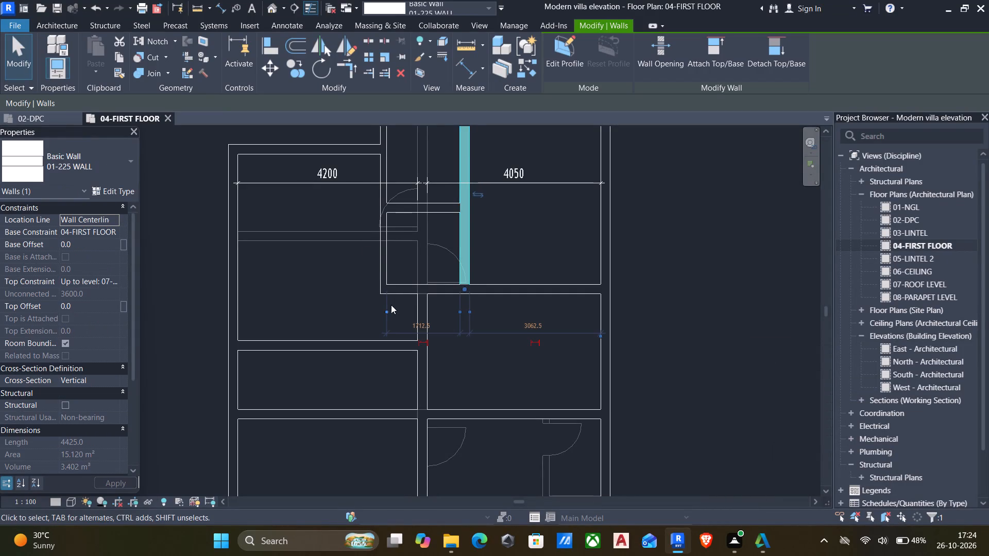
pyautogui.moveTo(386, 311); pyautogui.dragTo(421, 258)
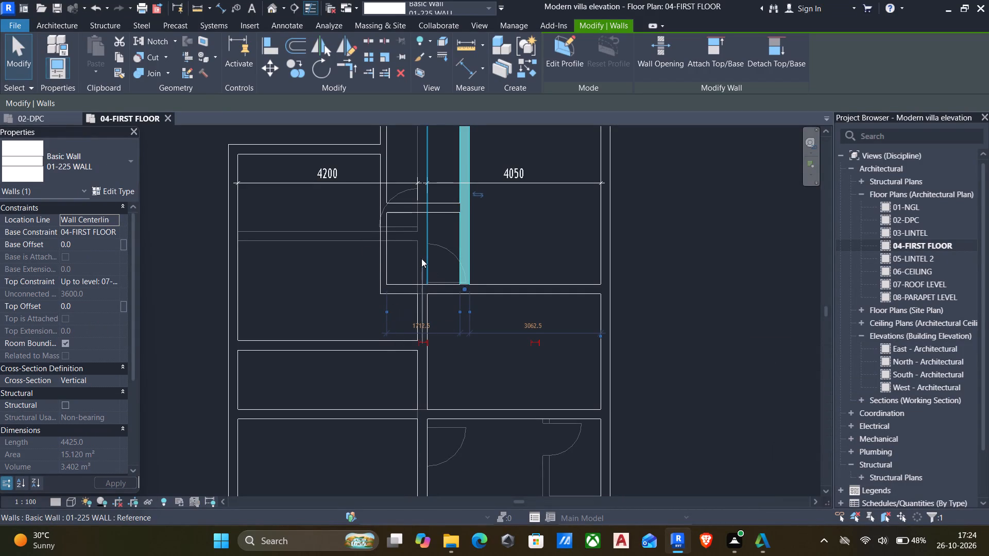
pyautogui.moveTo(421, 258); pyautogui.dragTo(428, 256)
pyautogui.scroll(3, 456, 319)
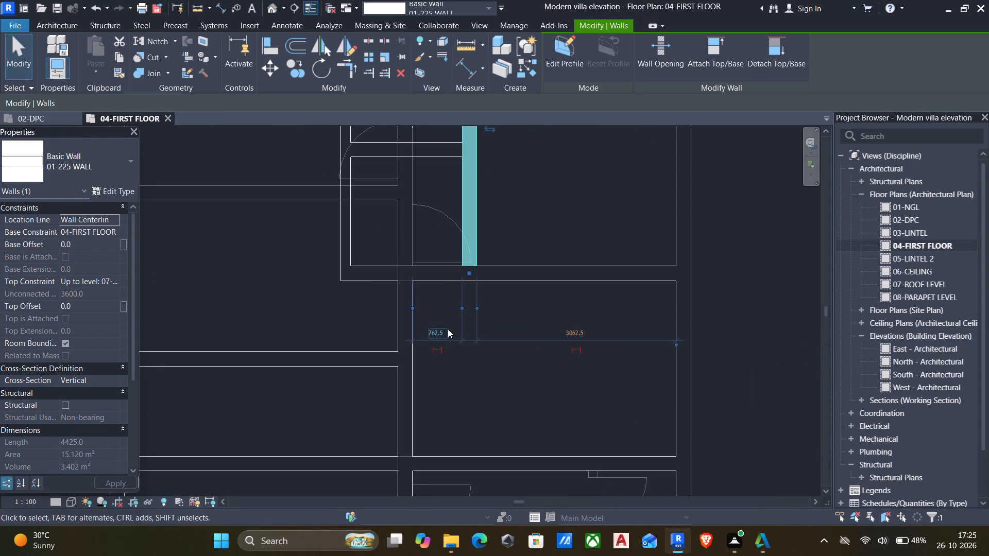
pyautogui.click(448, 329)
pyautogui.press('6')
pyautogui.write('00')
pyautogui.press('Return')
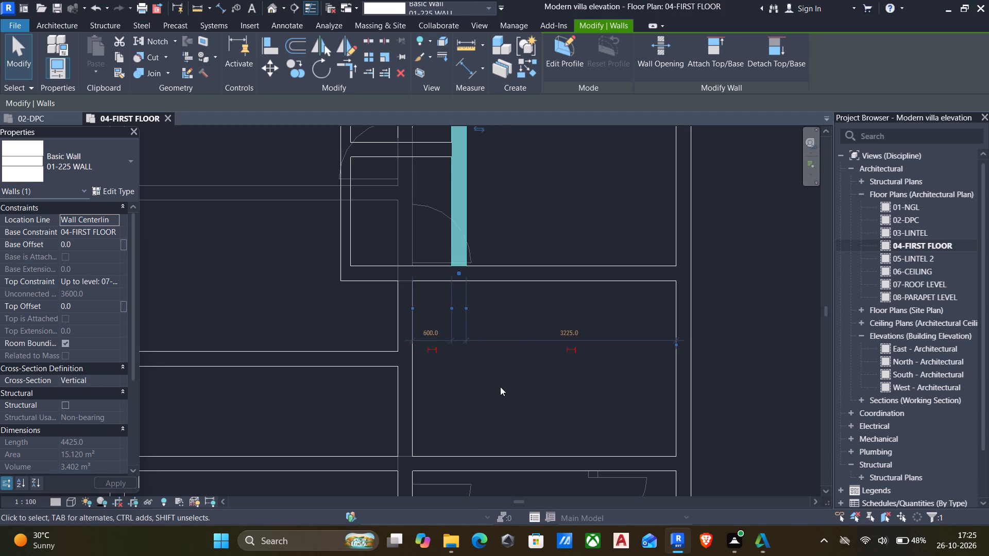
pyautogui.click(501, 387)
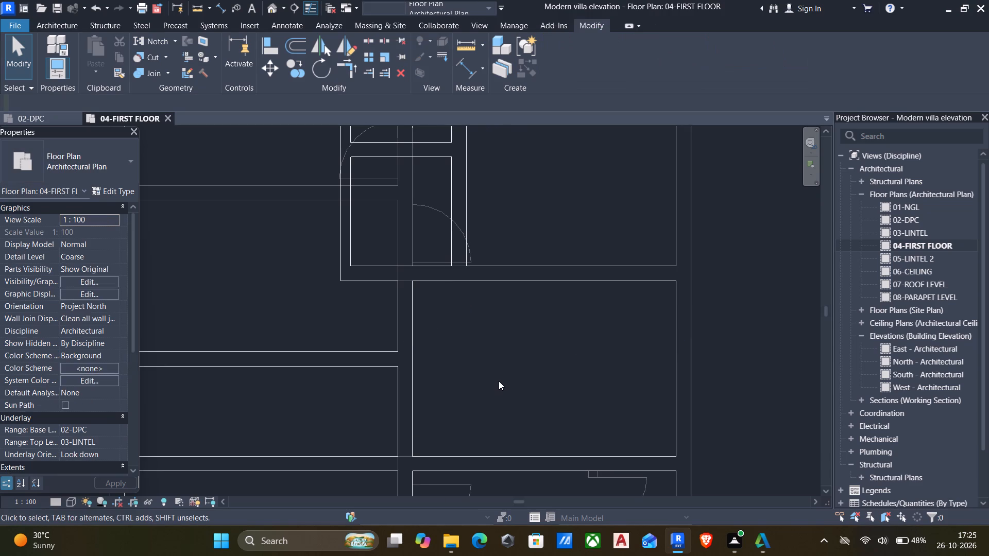
# Set the 02-150 partition's clear offset west of the shared wall's west face to 600 mm.
pyautogui.scroll(-2, 499, 381)
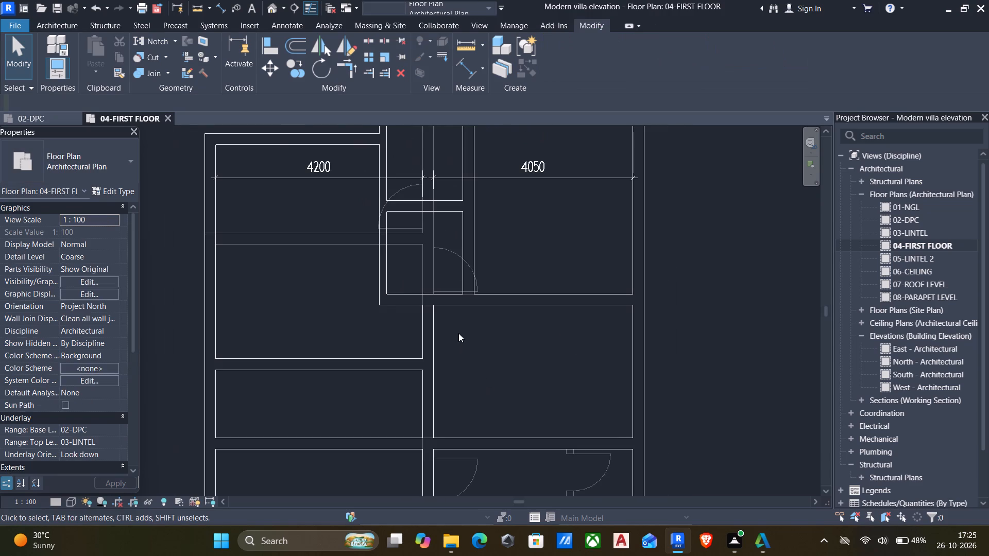
pyautogui.scroll(-3, 458, 333)
pyautogui.moveTo(459, 333); pyautogui.dragTo(473, 381, button='middle')
pyautogui.scroll(5, 431, 285)
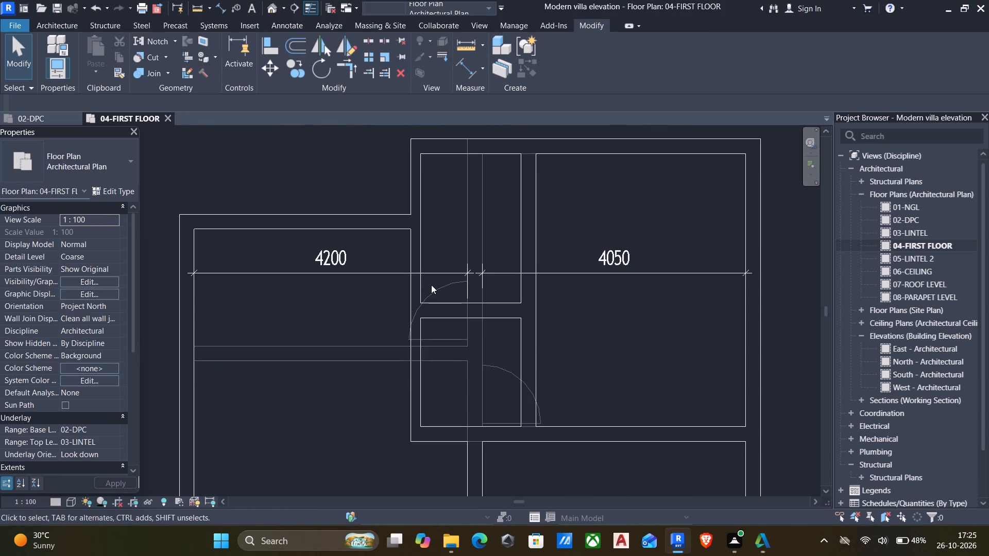
pyautogui.moveTo(567, 402); pyautogui.dragTo(547, 281, button='middle')
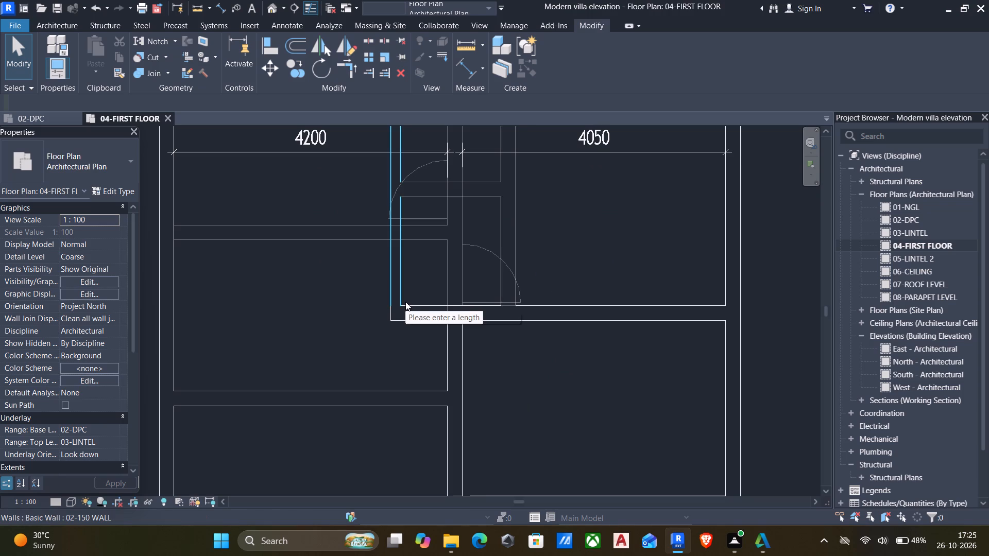
pyautogui.scroll(-3, 405, 302)
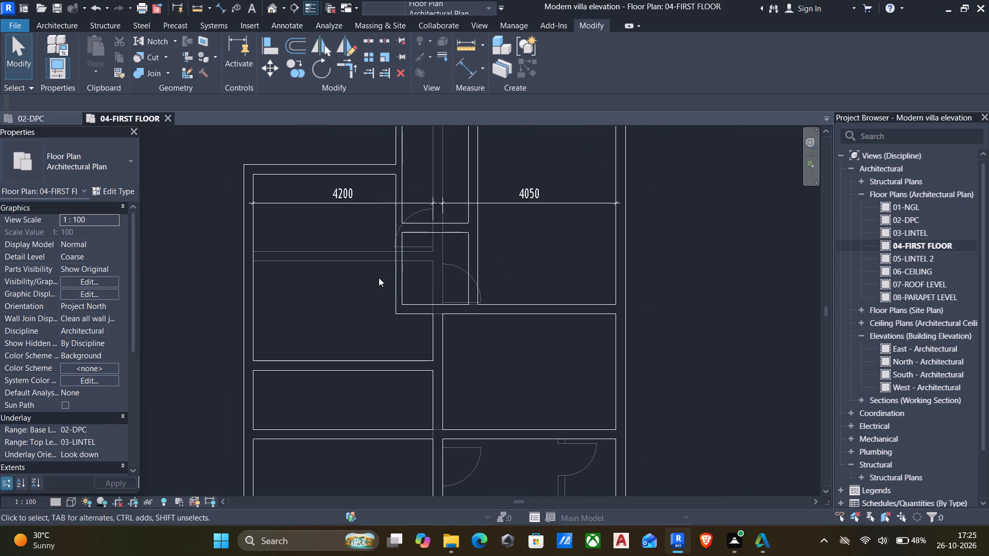
pyautogui.click(396, 275)
pyautogui.scroll(3, 451, 335)
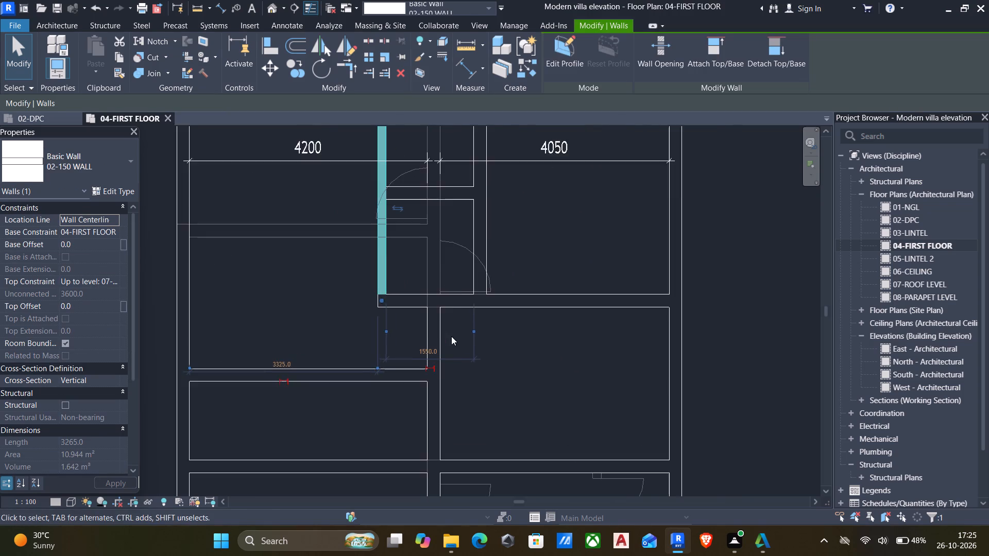
pyautogui.moveTo(481, 330); pyautogui.dragTo(425, 322)
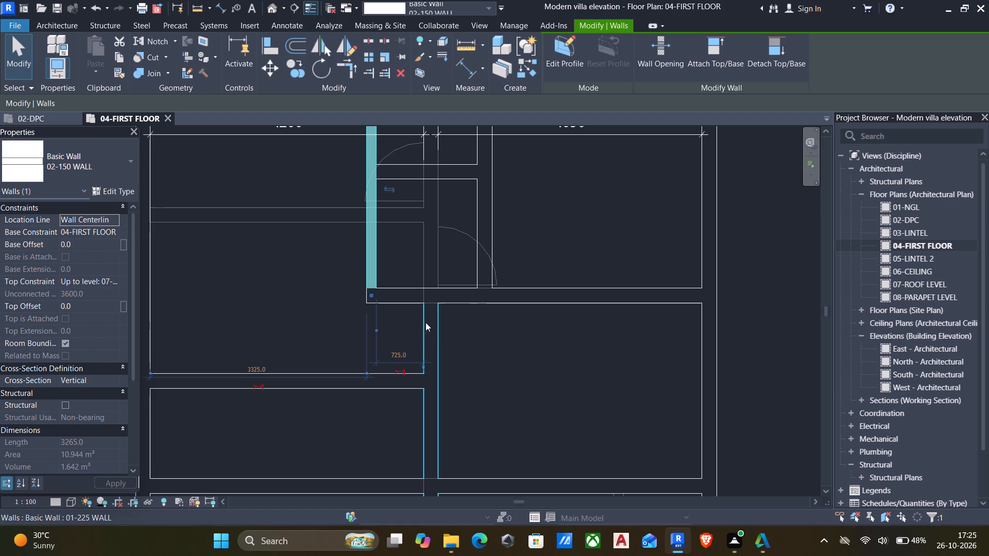
pyautogui.click(408, 358)
pyautogui.write('600')
pyautogui.press('Return')
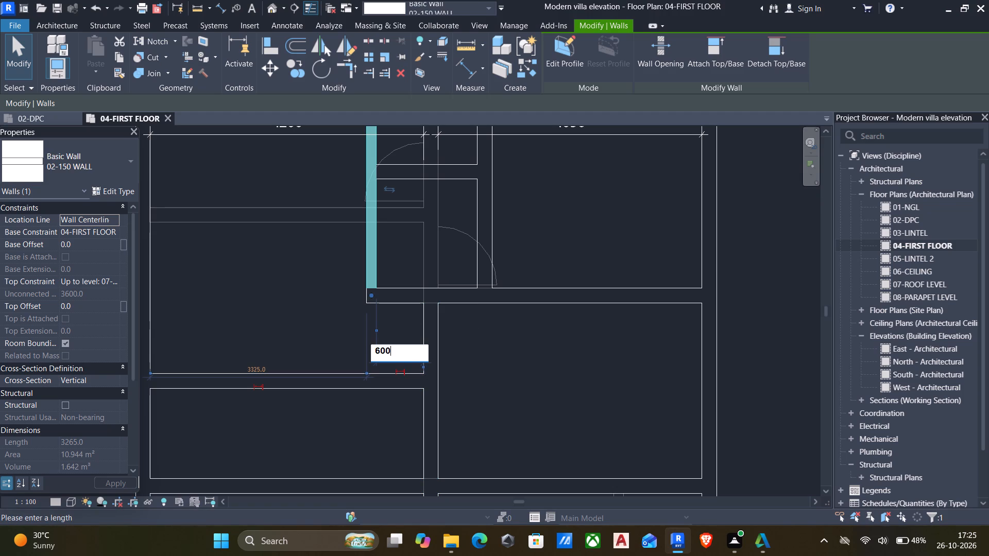
pyautogui.scroll(-3, 505, 377)
pyautogui.moveTo(508, 380); pyautogui.dragTo(498, 342, button='middle')
pyautogui.click(498, 342)
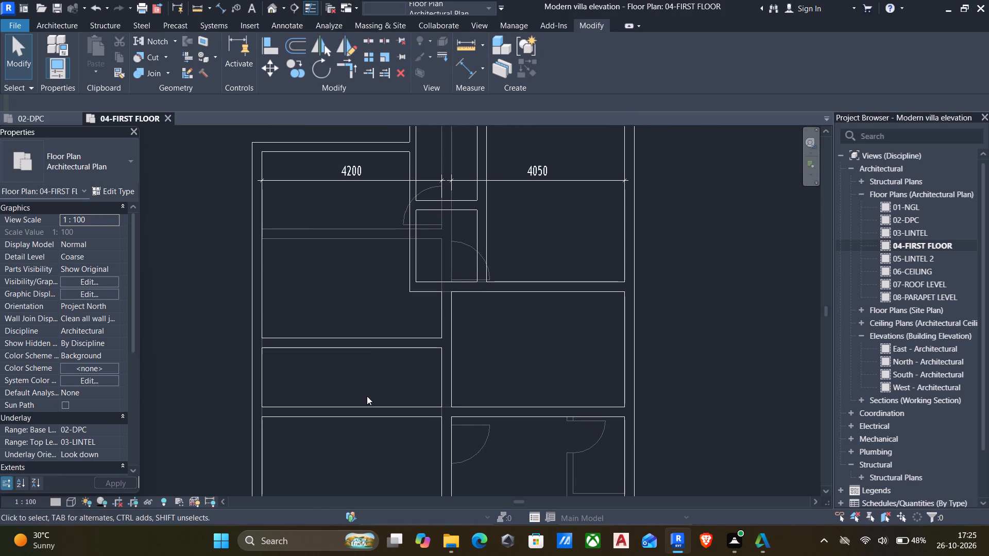
# Delete both existing room-width dimensions, 4200 and 4050, from the first-floor plan.
pyautogui.click(366, 182)
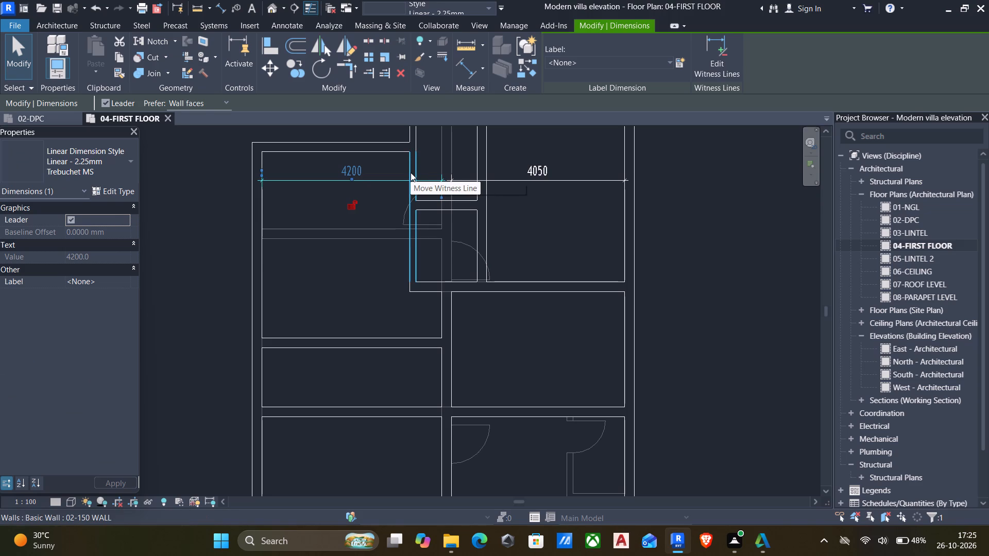
pyautogui.write('sa')
pyautogui.press('Delete')
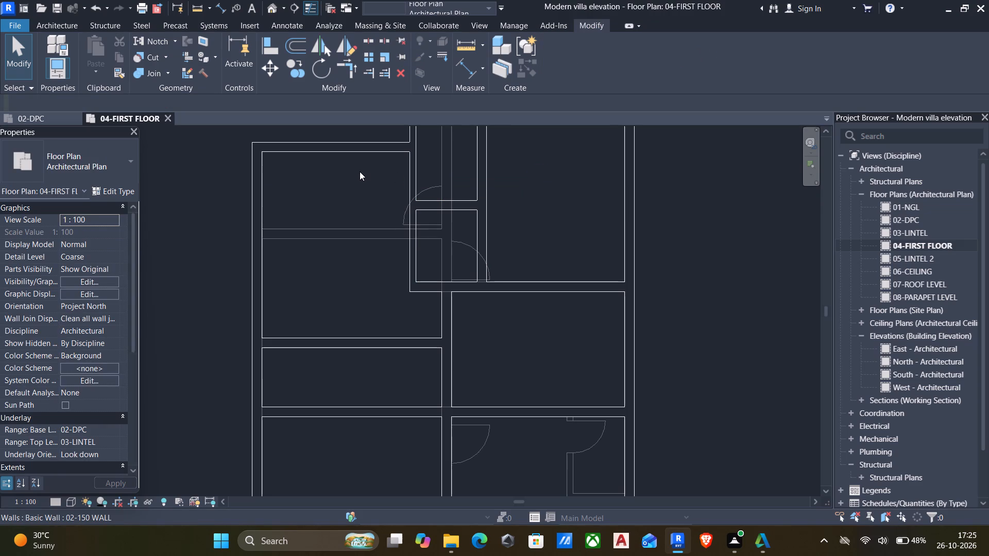
# Add aligned dimensions across the clear widths of the northwest room and the northeast room, along one line.
pyautogui.press('d')
pyautogui.press('i')
pyautogui.click(263, 197)
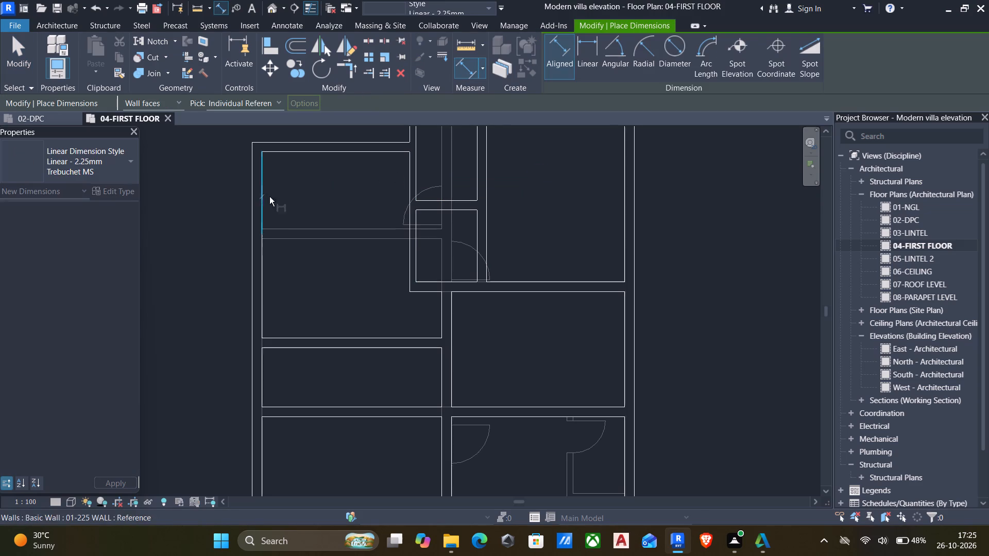
pyautogui.click(406, 173)
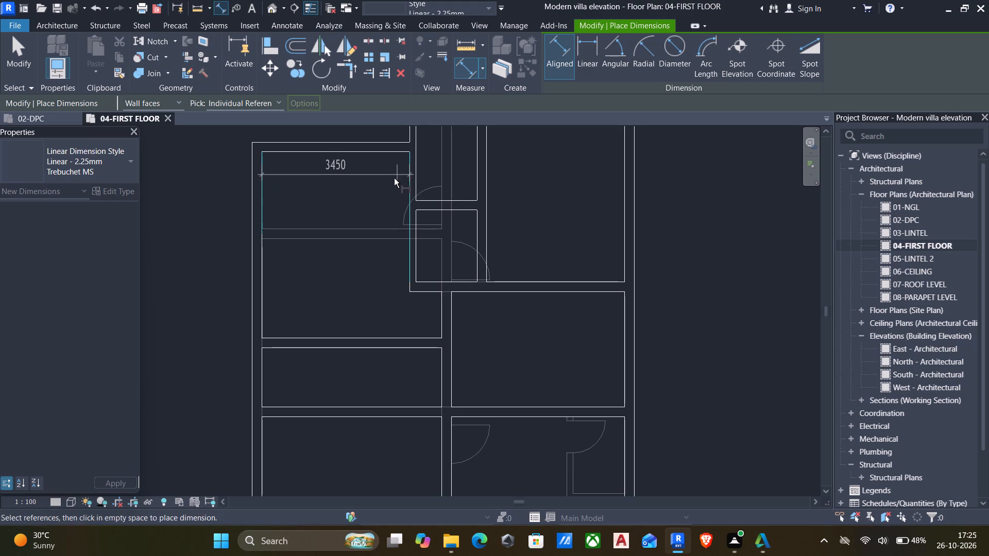
pyautogui.click(394, 181)
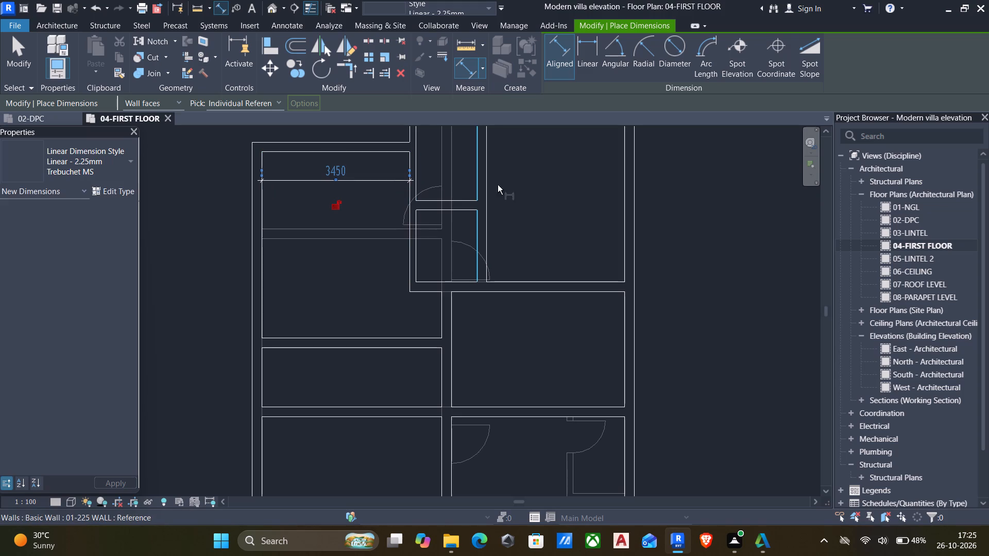
pyautogui.click(486, 175)
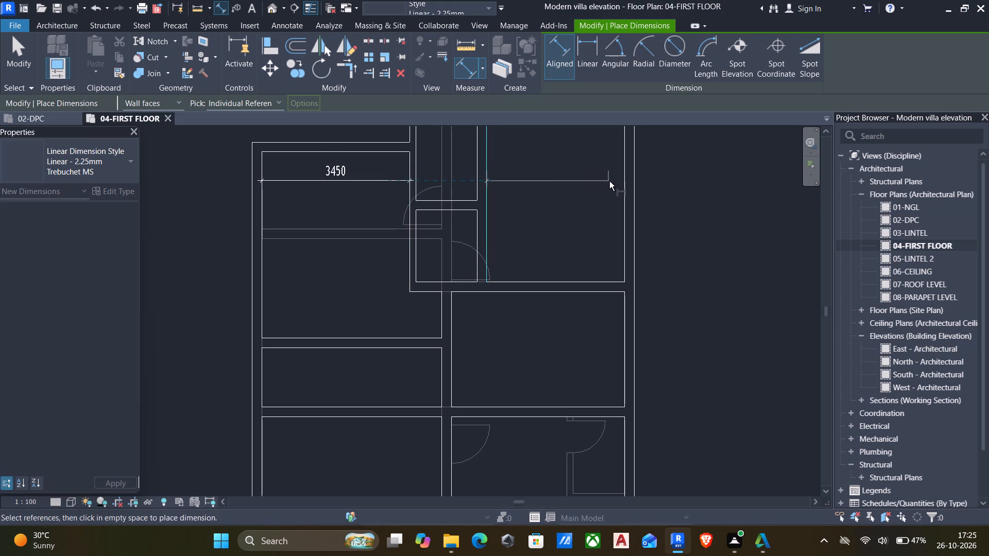
pyautogui.click(622, 177)
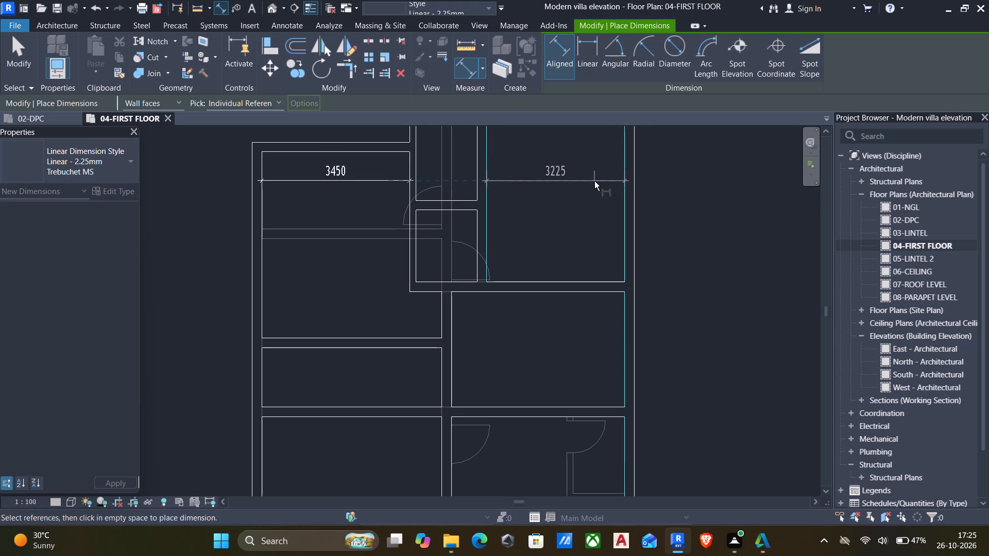
pyautogui.click(594, 181)
pyautogui.press('Escape')
pyautogui.press('Escape')
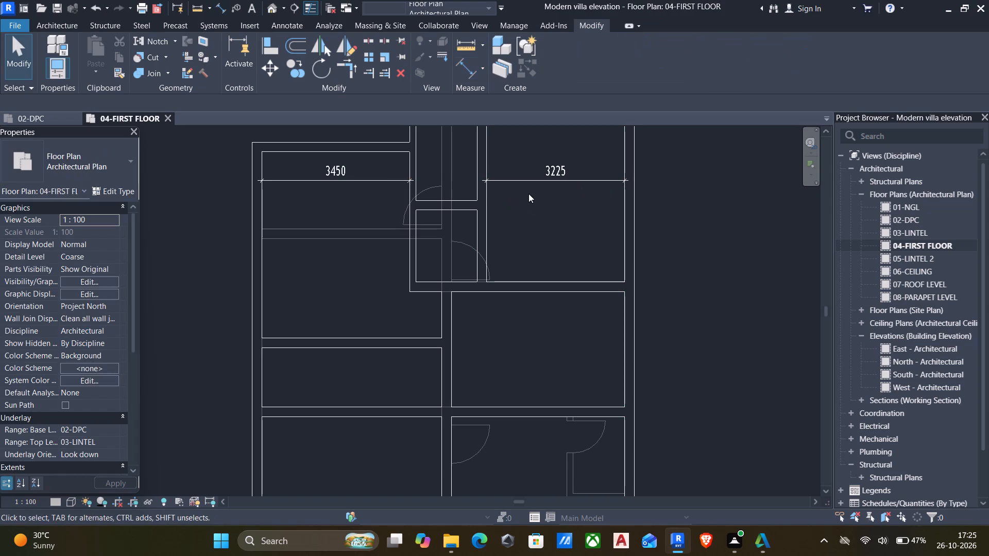
# Set the northeast room's clear width to 3300 mm by moving its west 01-225 wall.
pyautogui.click(483, 158)
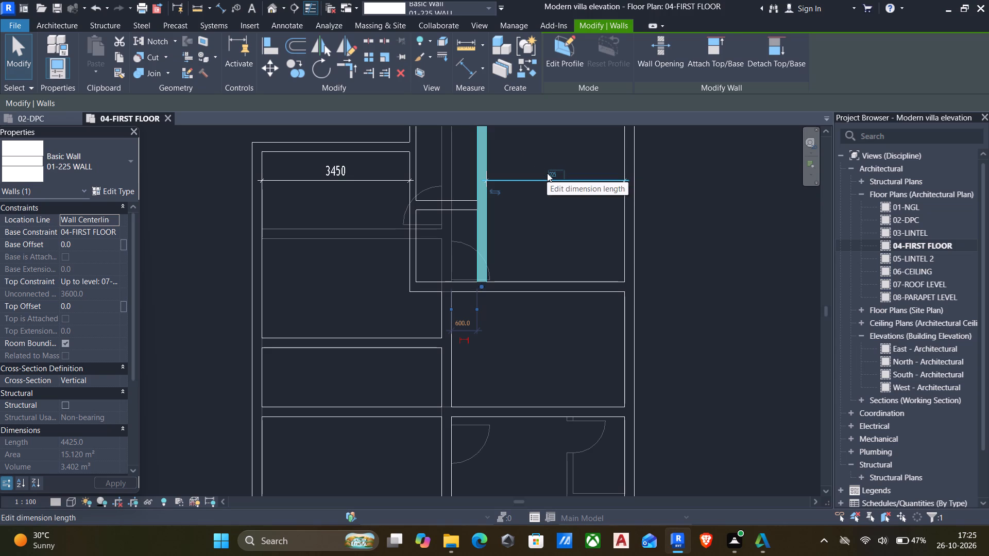
pyautogui.click(547, 173)
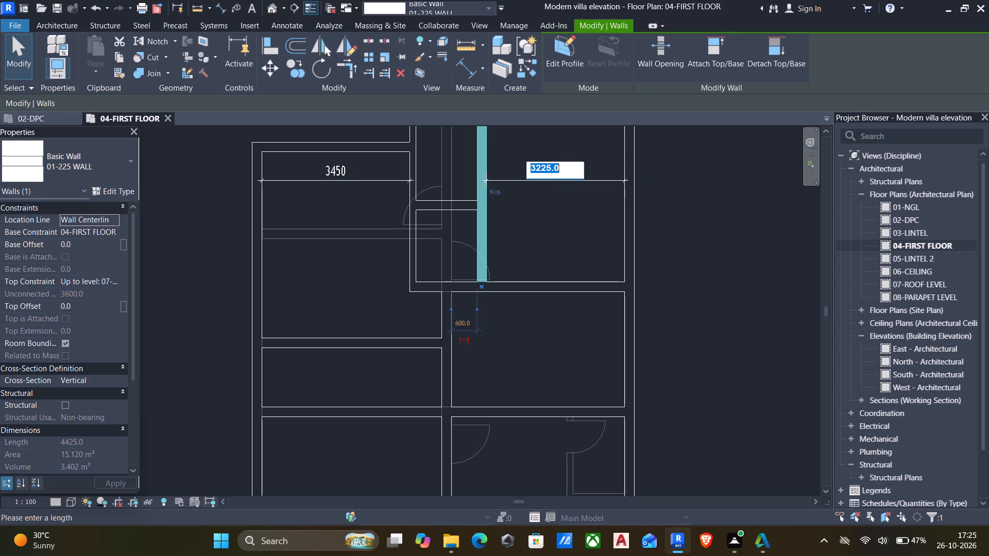
pyautogui.write('3300')
pyautogui.press('Return')
pyautogui.click(540, 219)
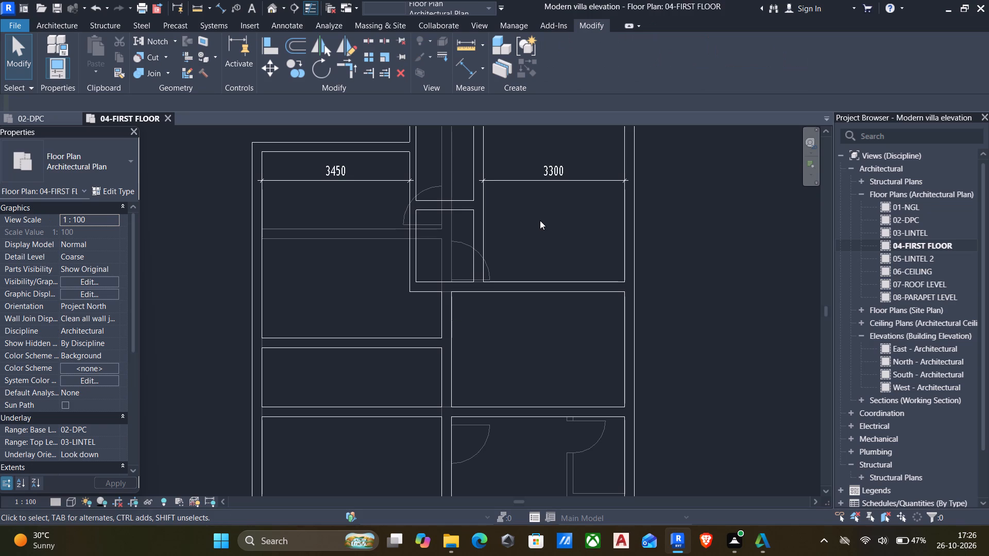
# Split the long shared 01-225 wall between the two middle rooms, just south of the northwest room's south wall.
pyautogui.scroll(-5, 493, 242)
pyautogui.moveTo(491, 262); pyautogui.dragTo(492, 196, button='middle')
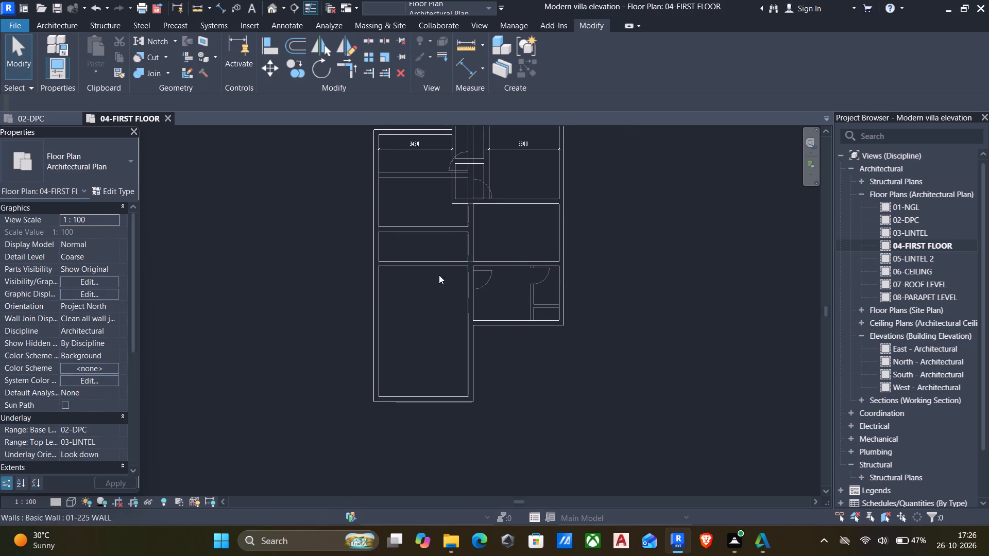
pyautogui.click(468, 247)
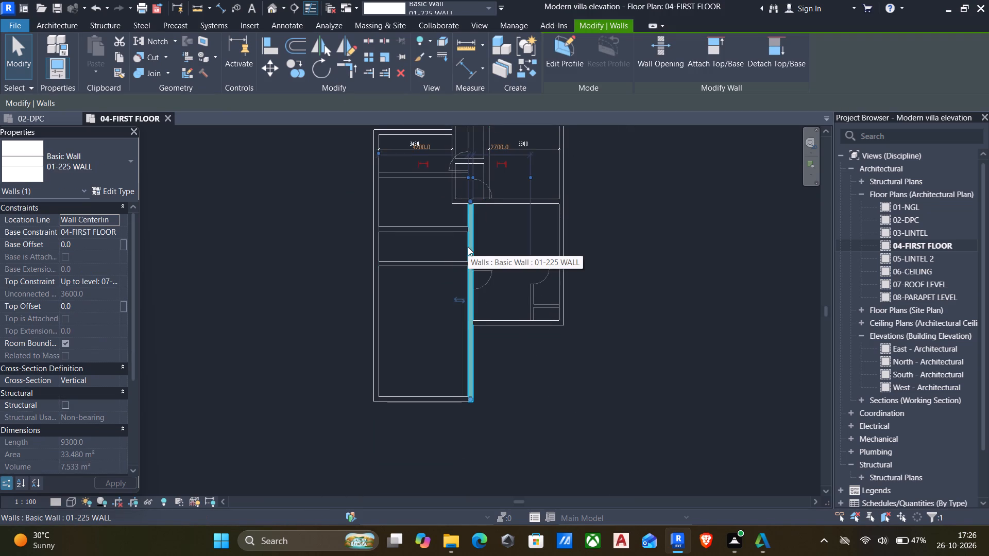
pyautogui.write('sl')
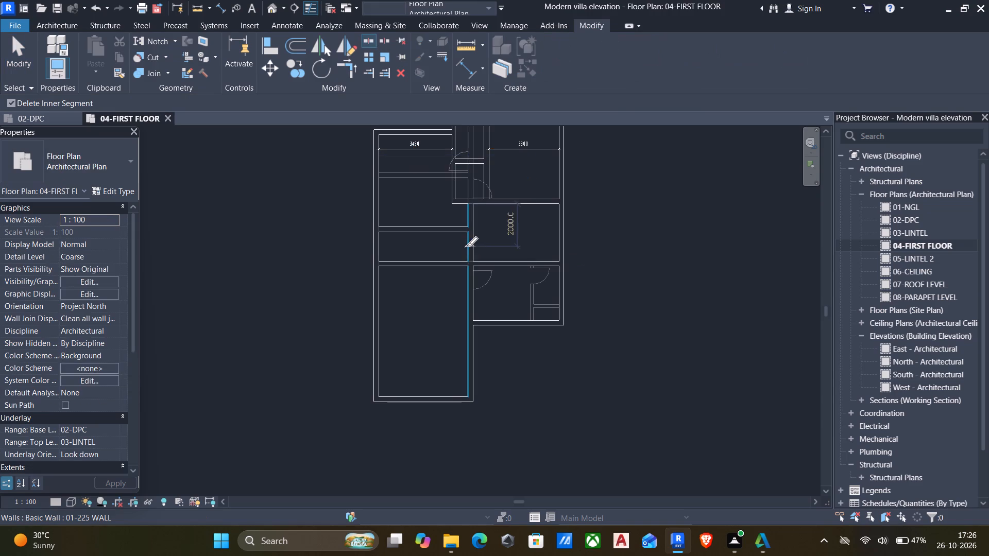
pyautogui.click(469, 242)
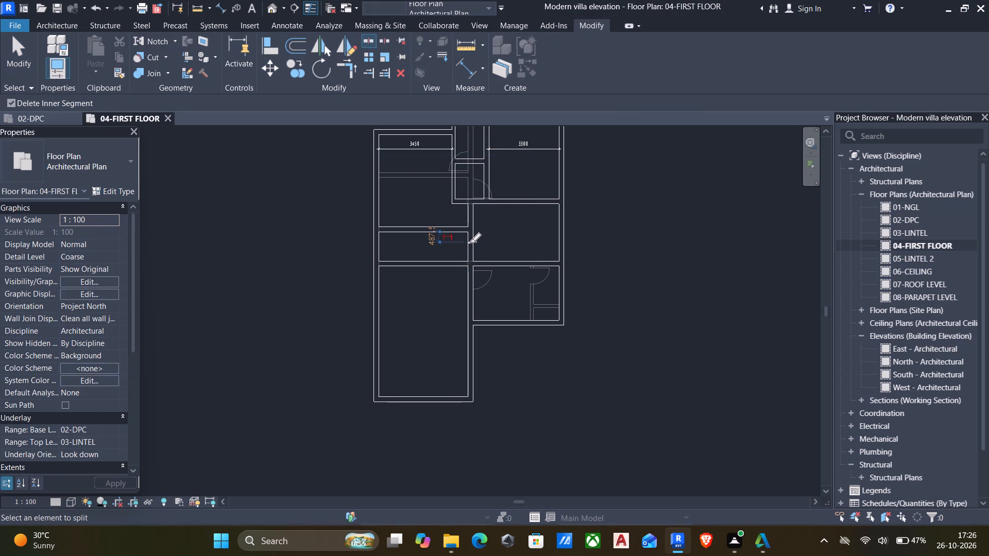
pyautogui.press('Escape')
pyautogui.press('Escape')
# Pull the lower shared wall segment's north end south to the middle rooms' south wall, opening the two rooms together.
pyautogui.scroll(3, 471, 283)
pyautogui.moveTo(471, 283); pyautogui.dragTo(478, 283)
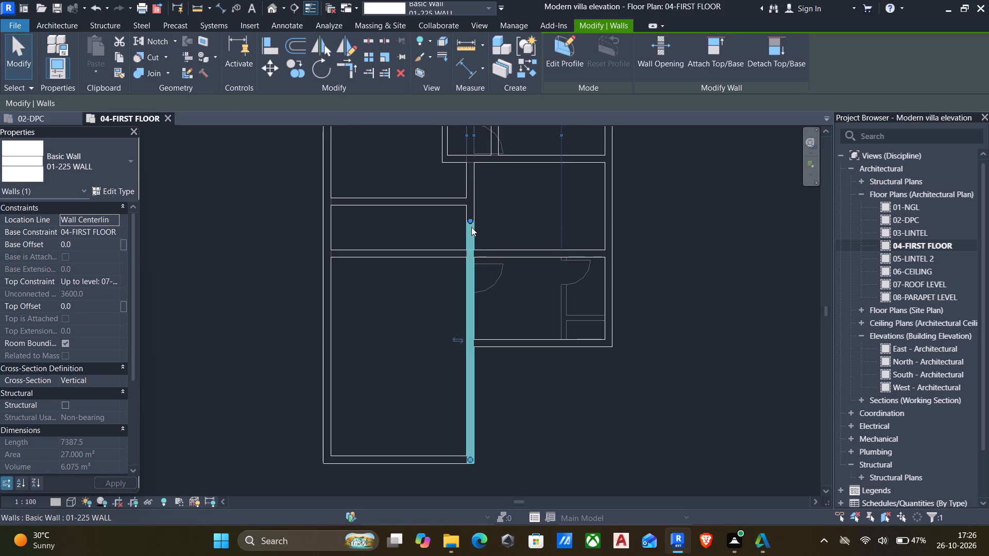
pyautogui.moveTo(472, 222); pyautogui.dragTo(476, 256)
pyautogui.press('Escape')
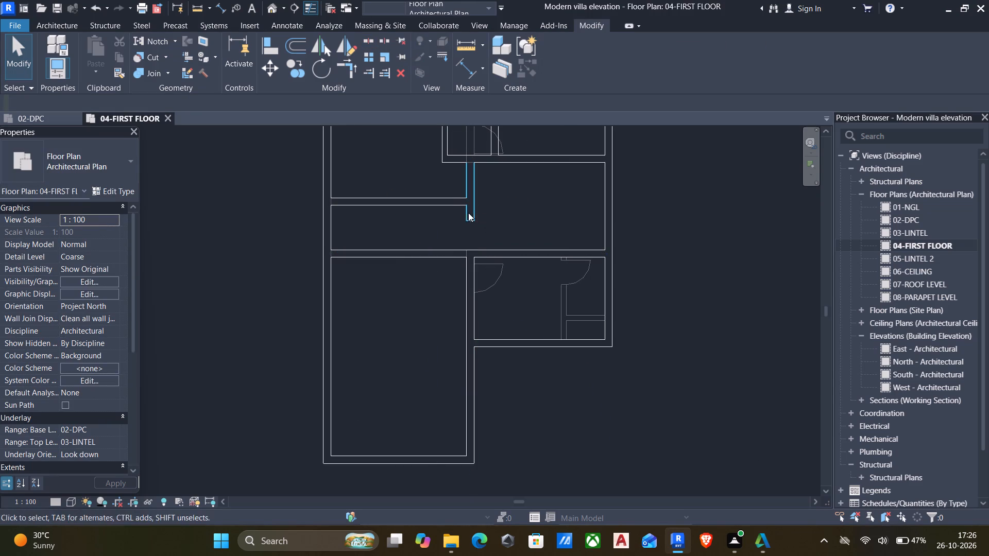
# Trim the upper shared wall segment and the northwest room's south wall into a corner.
pyautogui.write('tr')
pyautogui.click(440, 202)
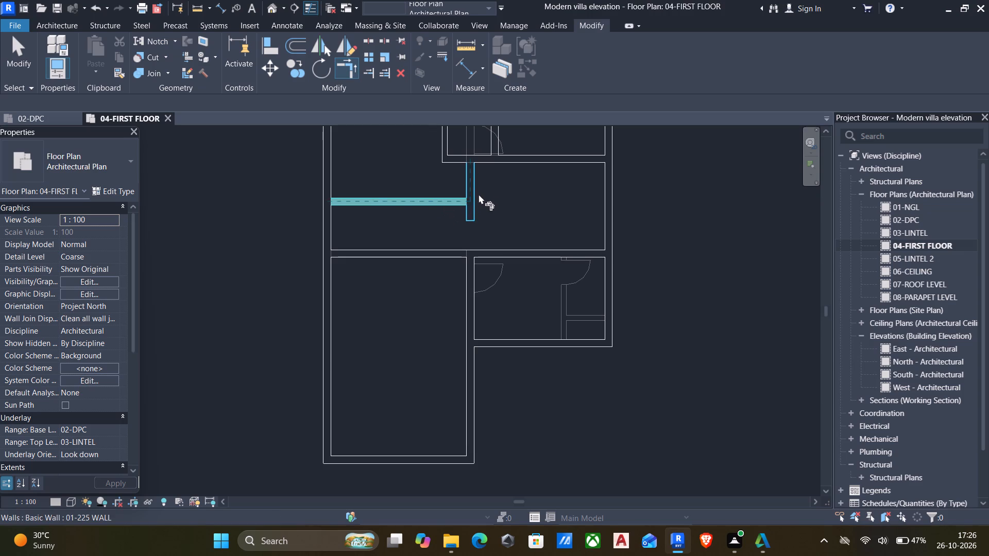
pyautogui.click(466, 186)
pyautogui.scroll(-4, 464, 207)
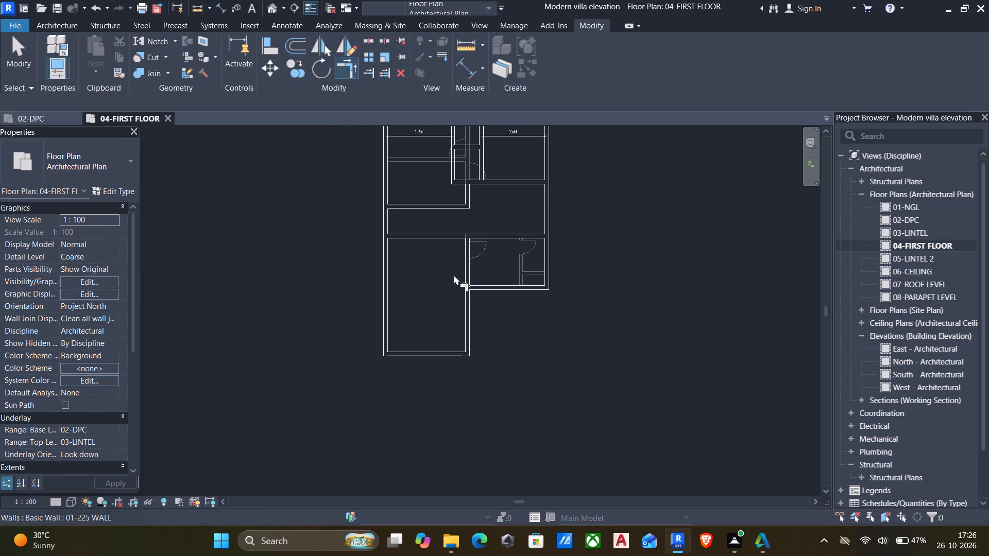
pyautogui.press('Escape')
# Place a D1 door in the northwest room's south wall, 200 mm from its east end and opening into the room.
pyautogui.scroll(-1, 452, 253)
pyautogui.moveTo(452, 253); pyautogui.dragTo(461, 307, button='middle')
pyautogui.scroll(4, 496, 234)
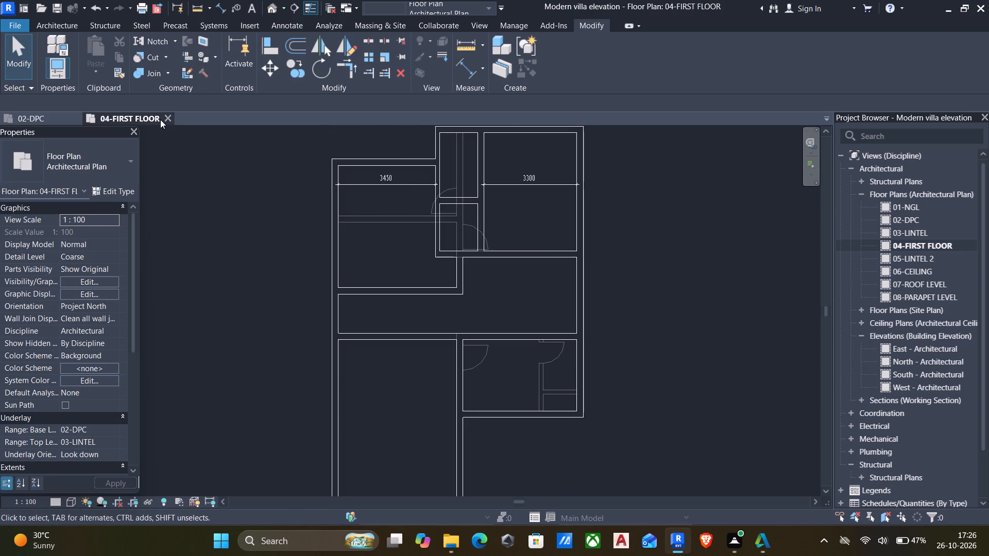
pyautogui.write('dr')
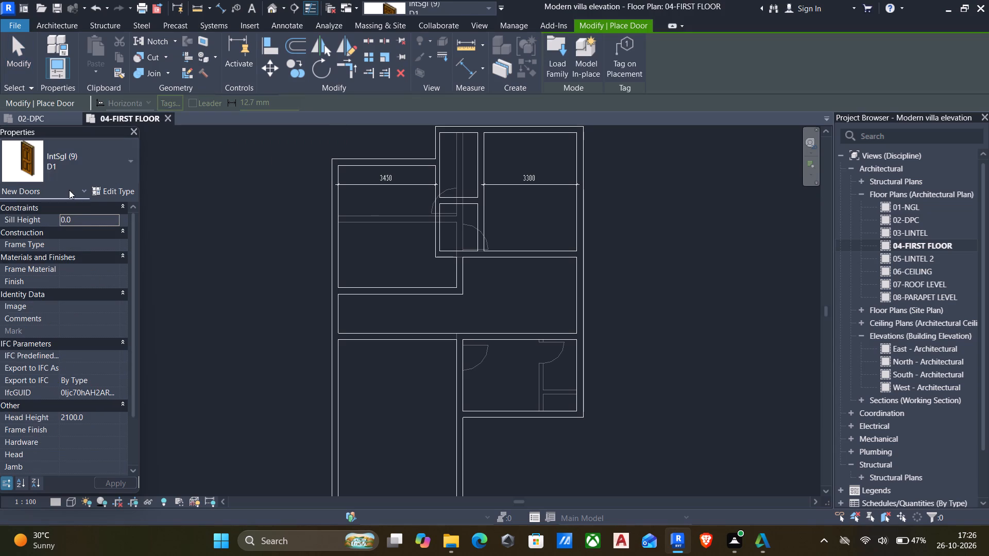
pyautogui.click(46, 165)
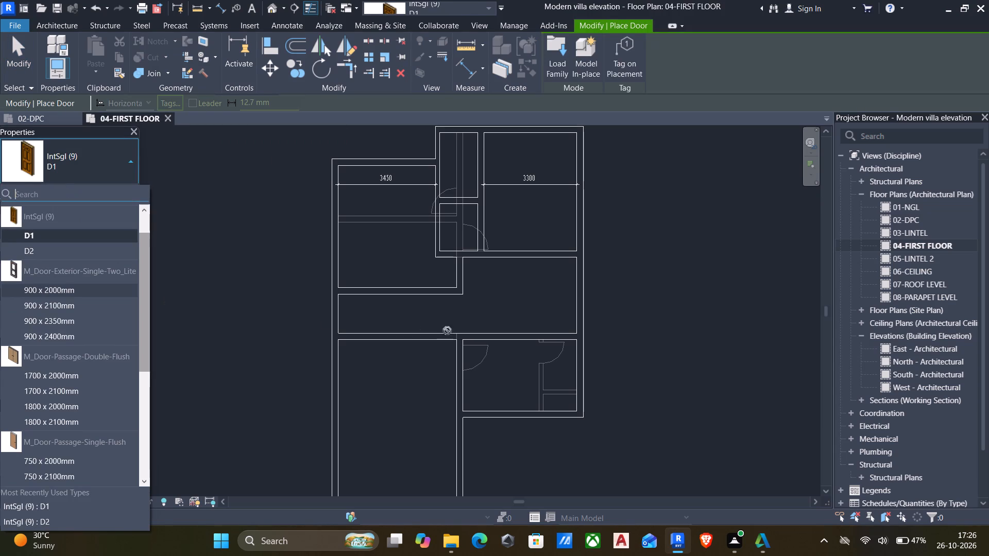
pyautogui.scroll(3, 453, 287)
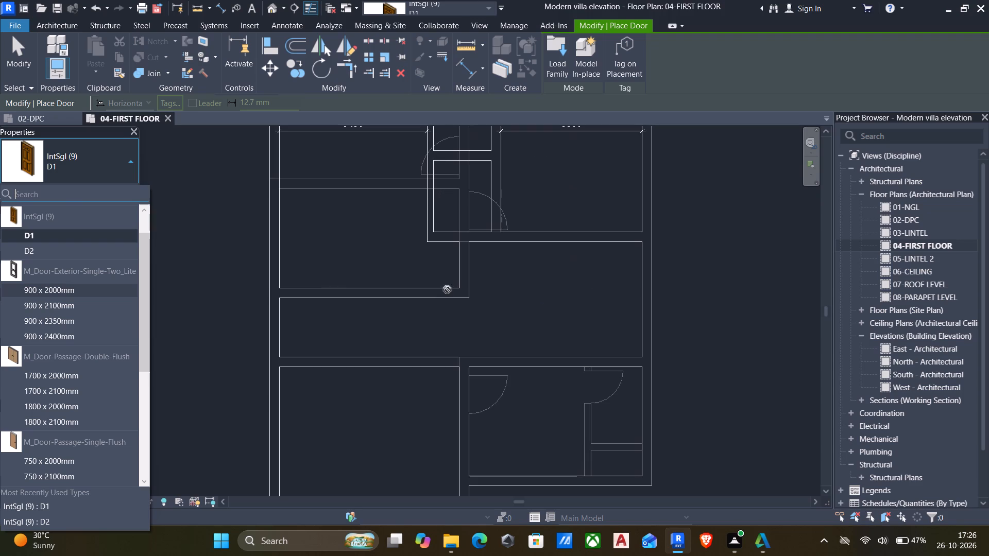
pyautogui.click(56, 236)
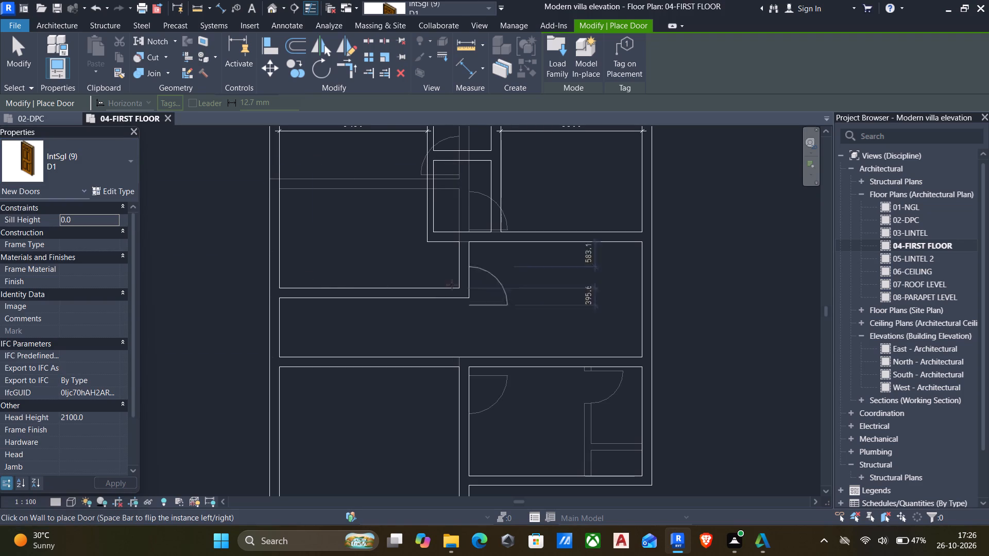
pyautogui.click(433, 289)
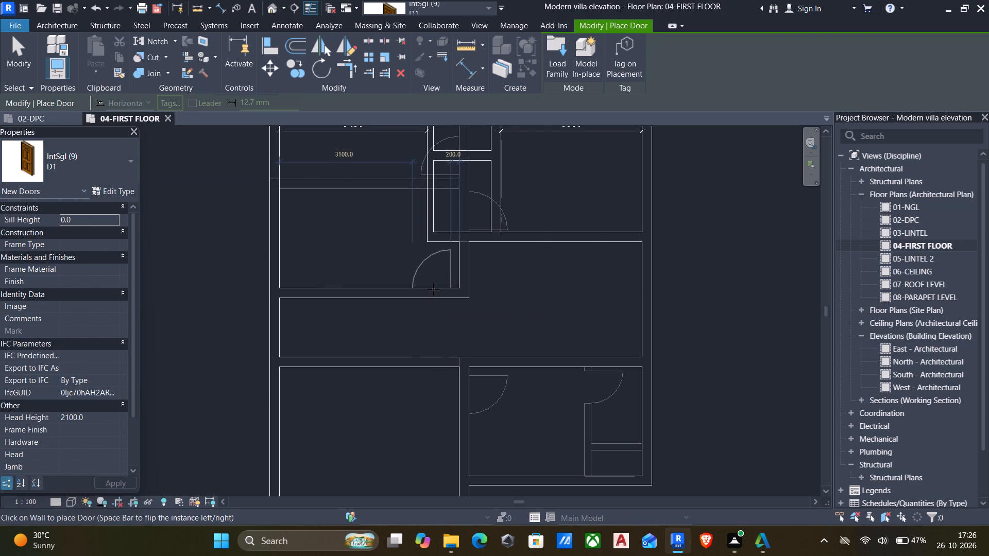
# Place a D1 door with flipped swing in the northeast room's south wall, 100 mm from that room's west wall.
pyautogui.press('space')
pyautogui.click(524, 232)
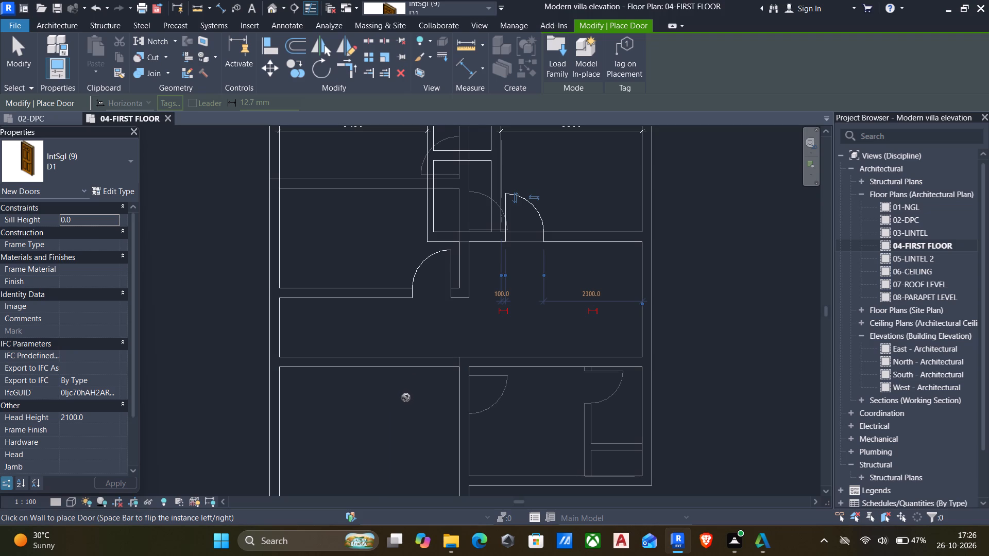
pyautogui.press('Escape')
pyautogui.press('Escape')
# Draw a 02-150 WALL about 1612 mm long from the northwest room's south wall straight south to the middle space's south wall.
pyautogui.write('wa')
pyautogui.click(65, 164)
pyautogui.scroll(6, 78, 229)
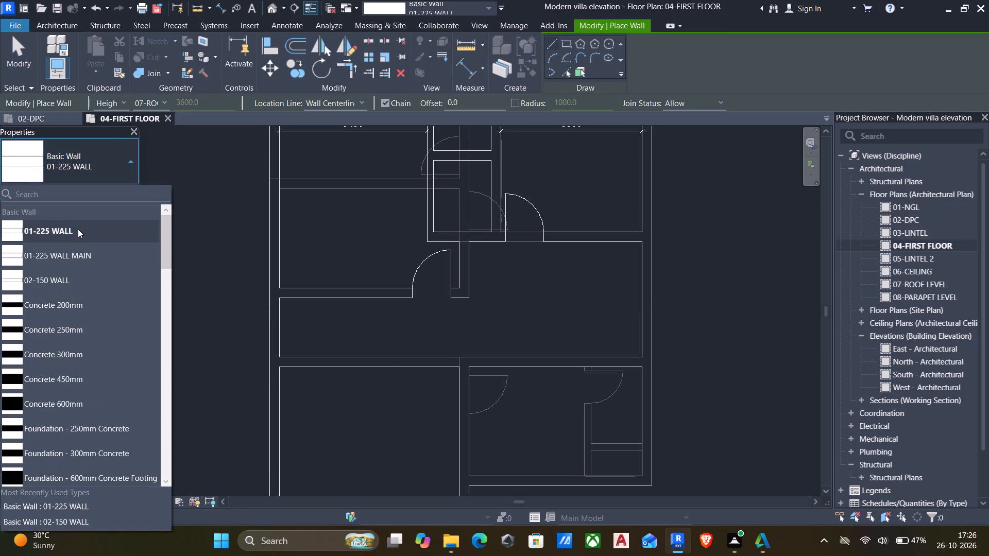
pyautogui.click(60, 281)
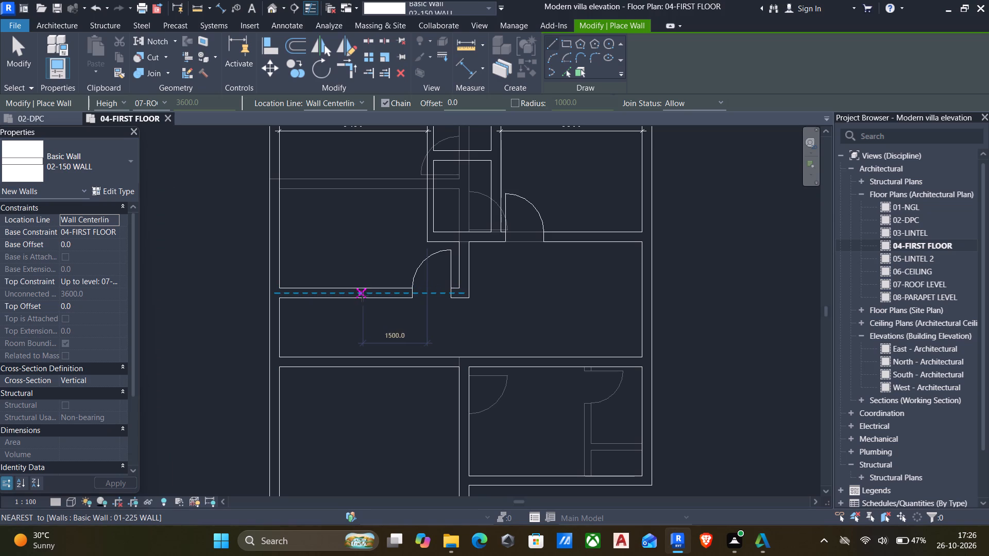
pyautogui.click(364, 297)
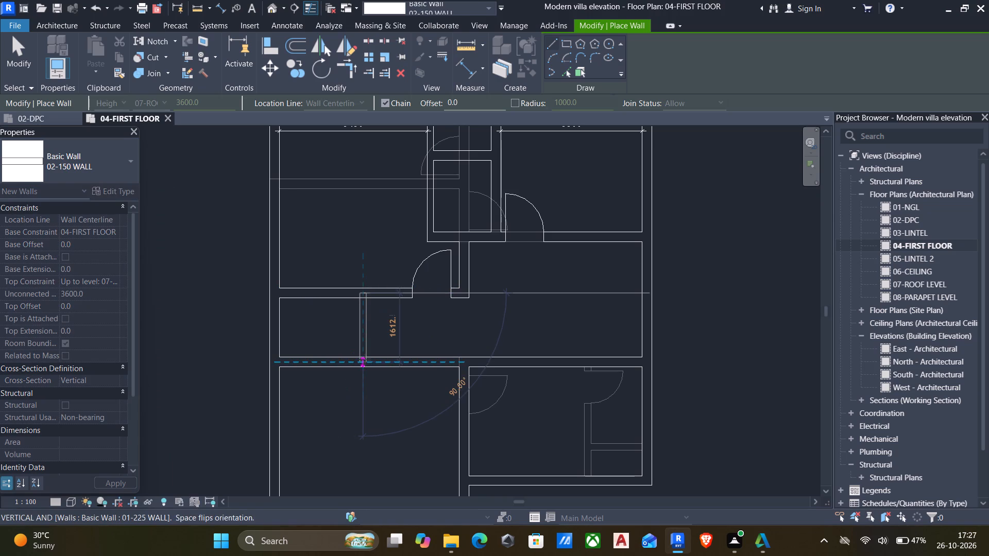
pyautogui.click(365, 359)
pyautogui.press('Escape')
pyautogui.press('Escape')
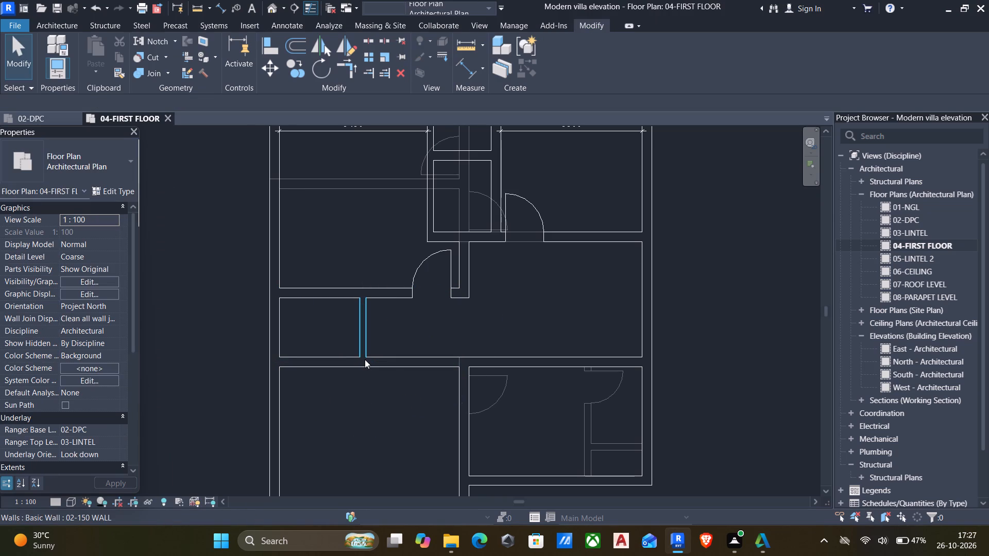
# Trim the new 02-150 partition and the middle space's south wall into a corner, removing the wall portion to the west.
pyautogui.press('r')
pyautogui.press('Escape')
pyautogui.write('tr')
pyautogui.click(380, 359)
pyautogui.click(361, 346)
pyautogui.scroll(-4, 357, 352)
pyautogui.moveTo(358, 362); pyautogui.dragTo(345, 332, button='middle')
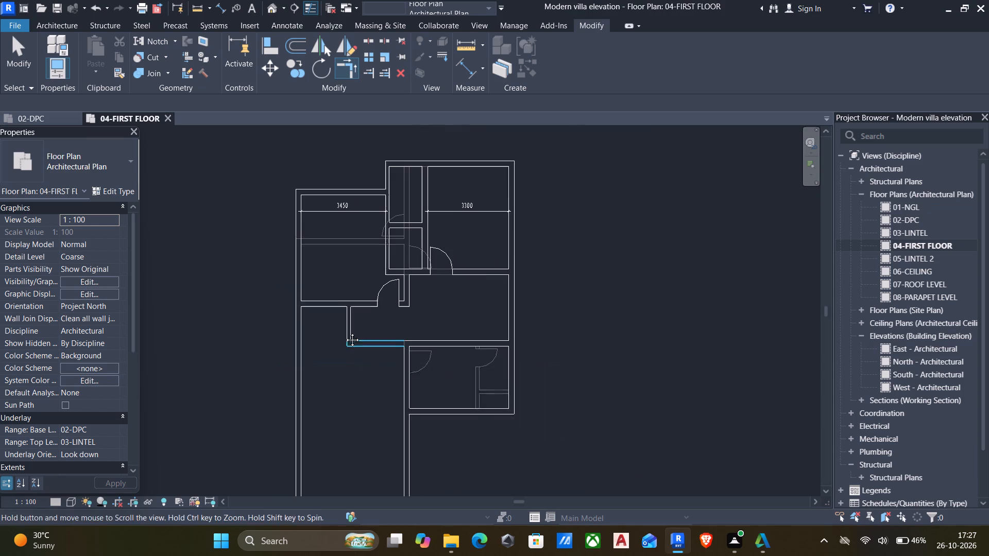
pyautogui.moveTo(345, 332); pyautogui.dragTo(344, 329, button='middle')
pyautogui.press('Escape')
# Place a matching D1 door with flipped swing in the middle space's south wall, 100 mm from the southwest room's east wall.
pyautogui.scroll(2, 344, 329)
pyautogui.click(394, 251)
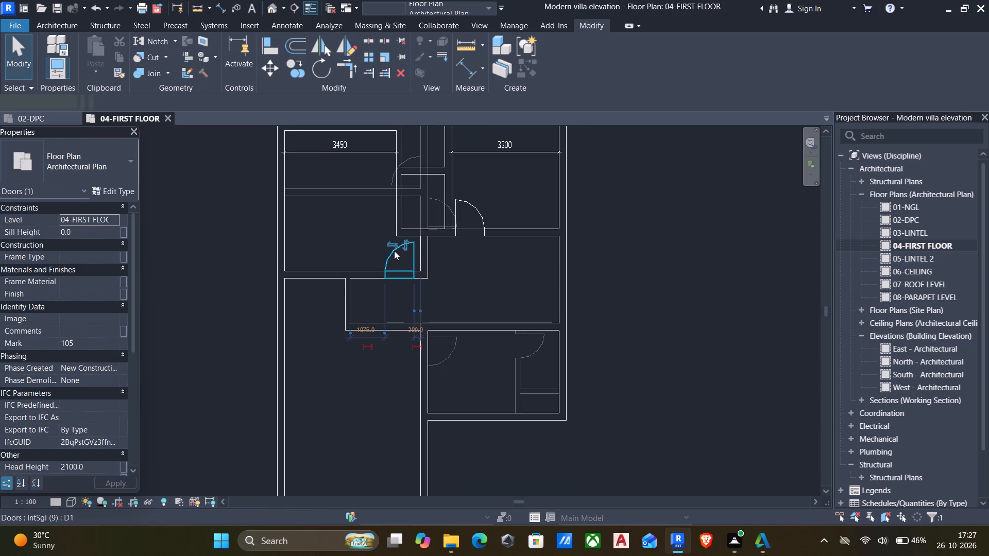
pyautogui.press('c')
pyautogui.press('s')
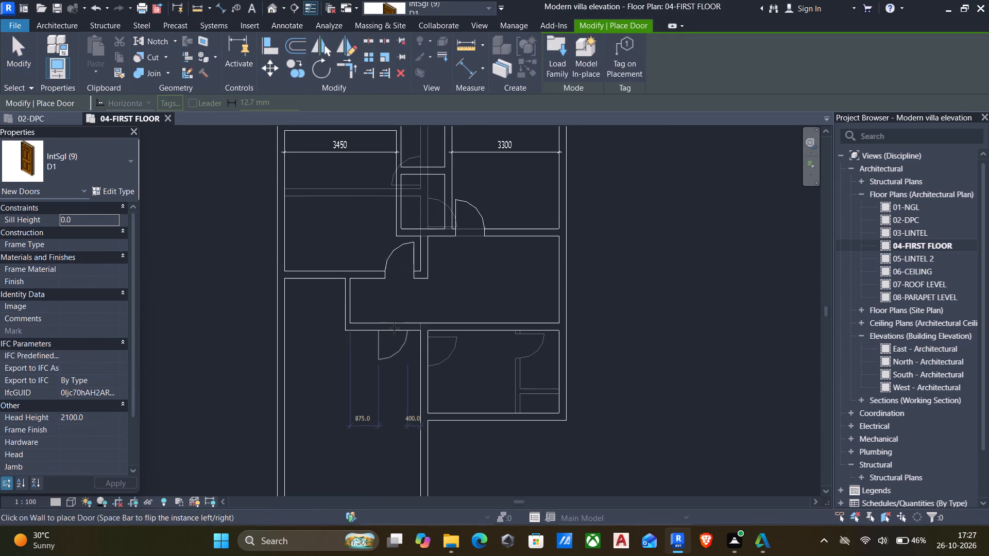
pyautogui.press('space')
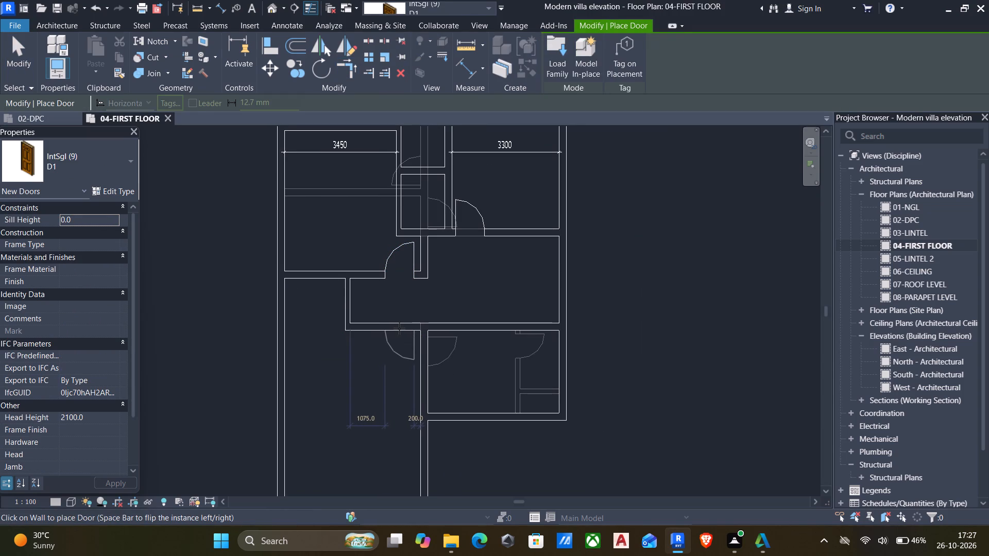
pyautogui.click(403, 328)
pyautogui.scroll(-4, 395, 347)
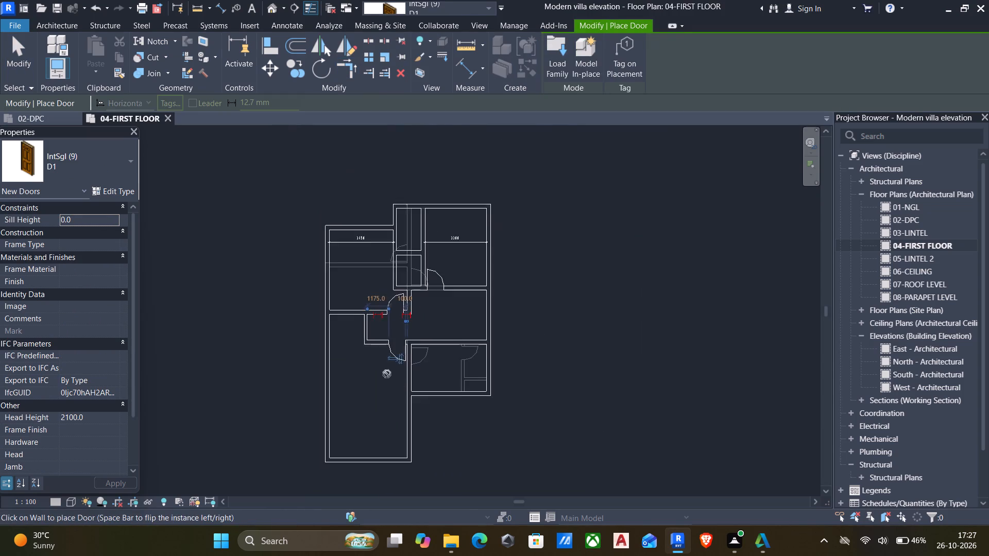
pyautogui.moveTo(387, 374); pyautogui.dragTo(397, 321, button='middle')
pyautogui.press('Escape')
pyautogui.press('Escape')
# Split the 01-225 wall between the southwest and southeast rooms about 2500 mm south of the middle space's south wall.
pyautogui.scroll(1, 431, 360)
pyautogui.press('s')
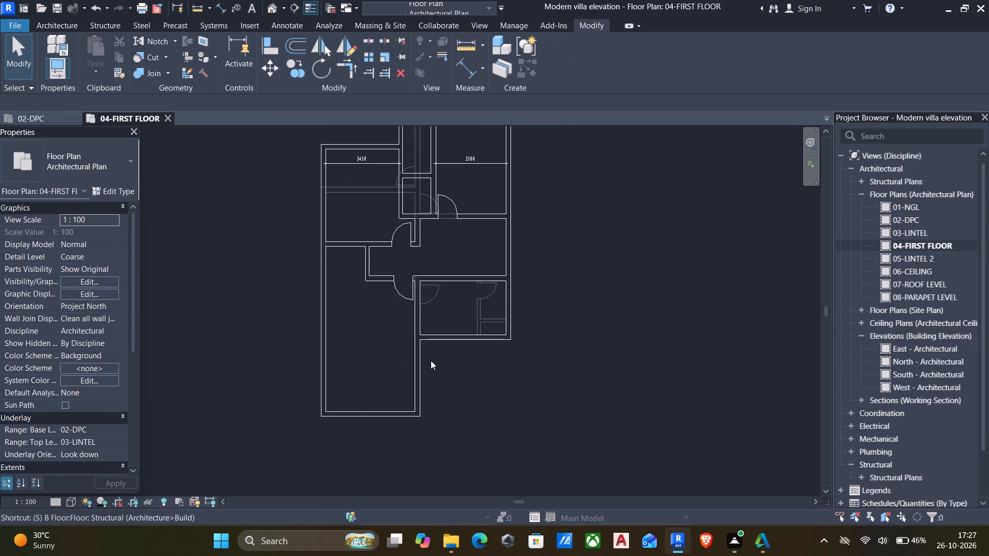
pyautogui.press('l')
pyautogui.scroll(3, 415, 345)
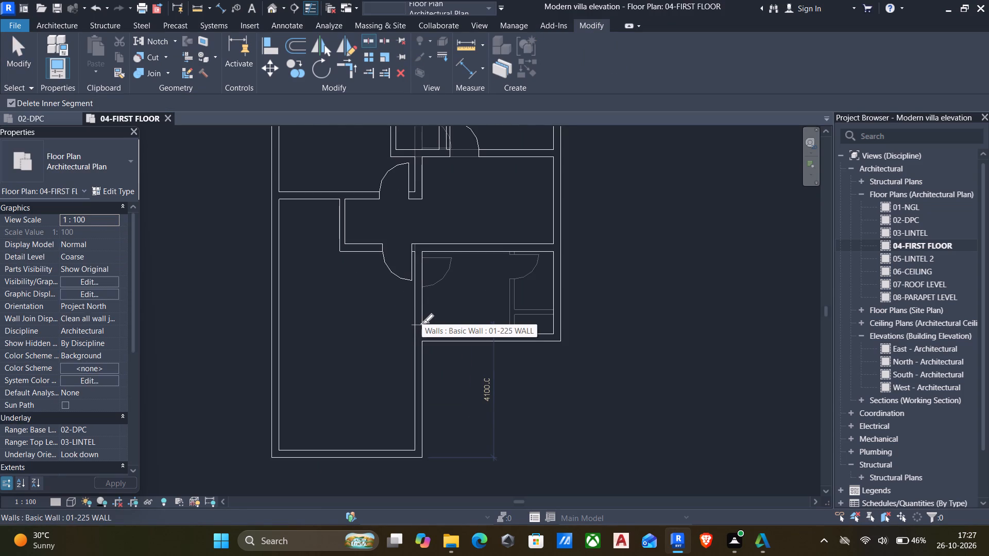
pyautogui.click(422, 323)
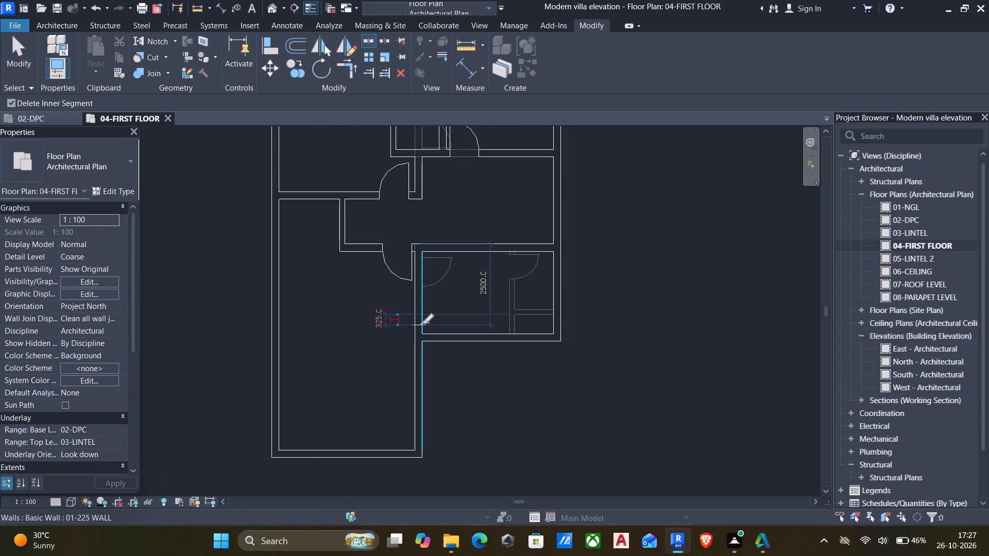
pyautogui.press('Escape')
pyautogui.press('Escape')
# Trim the lower segment of the split wall and the southeast room's south wall into a corner.
pyautogui.press('t')
pyautogui.press('r')
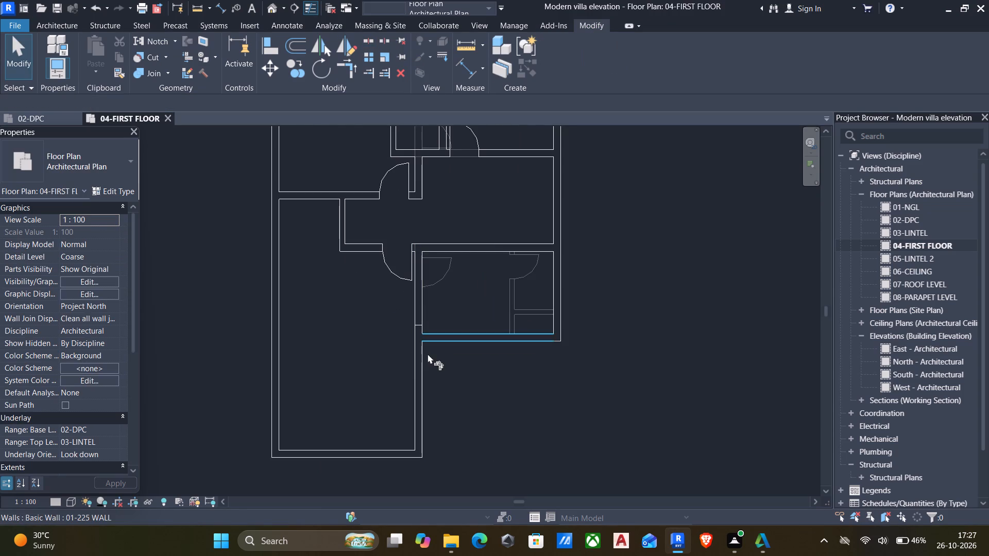
pyautogui.click(418, 372)
pyautogui.click(450, 340)
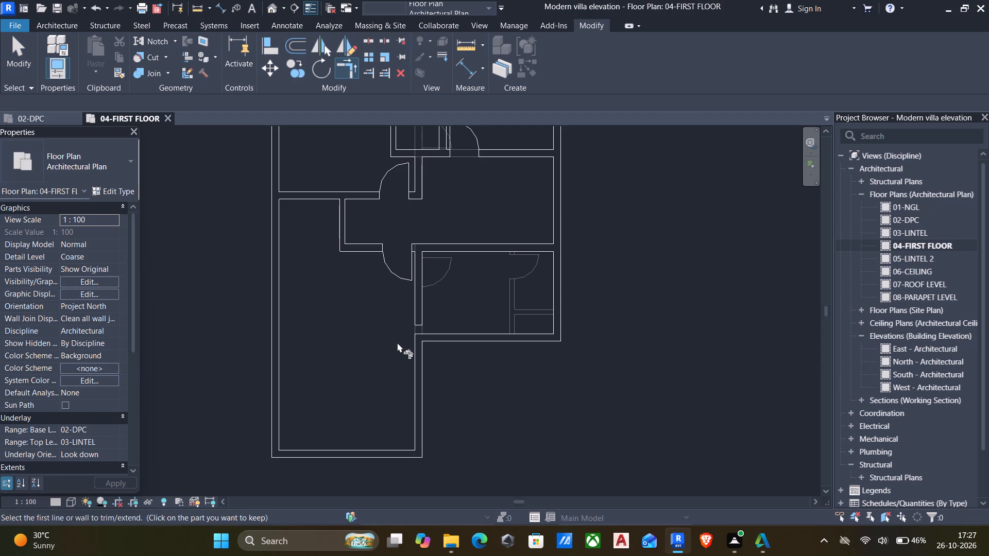
pyautogui.moveTo(396, 342); pyautogui.dragTo(391, 387, button='middle')
pyautogui.press('Escape')
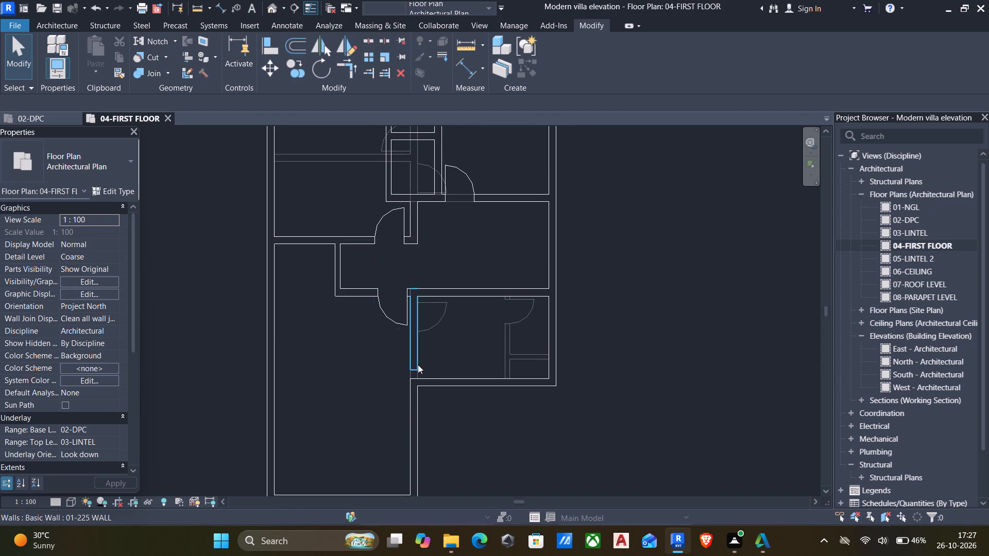
# Pull the upper split segment's south end north to widen the opening between the southwest and southeast rooms.
pyautogui.click(418, 364)
pyautogui.moveTo(415, 368); pyautogui.dragTo(412, 336)
pyautogui.press('Escape')
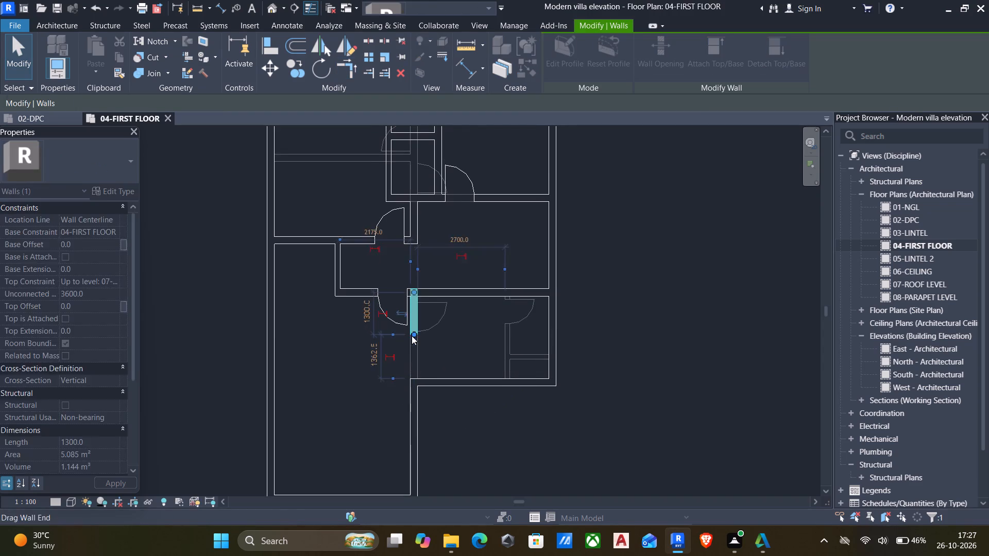
# Outline the wall opening with <Overhead> detail lines, running 1200 mm north from the southeast room's south wall and across the wall thickness.
pyautogui.click(284, 27)
pyautogui.click(301, 41)
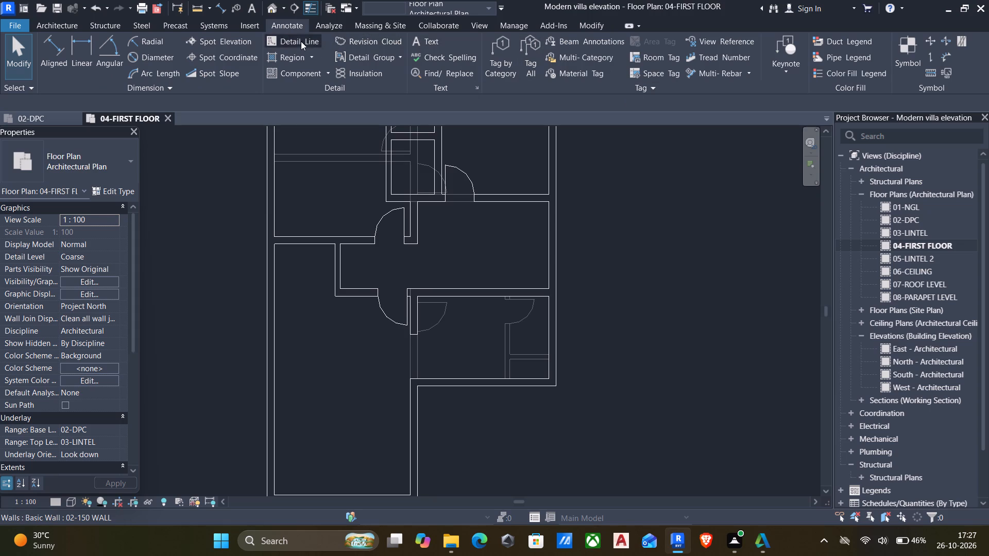
pyautogui.click(678, 63)
pyautogui.scroll(-4, 599, 178)
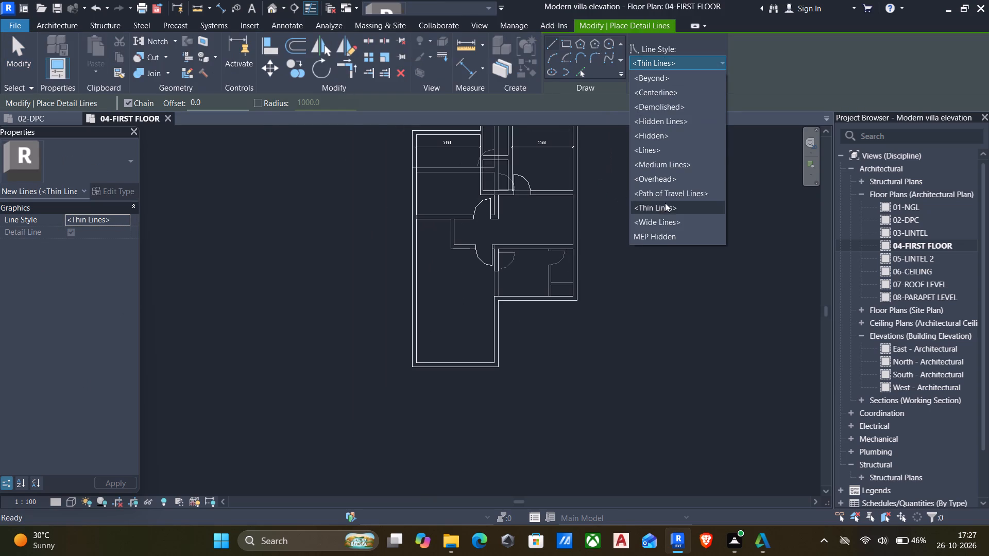
pyautogui.click(662, 179)
pyautogui.scroll(6, 530, 291)
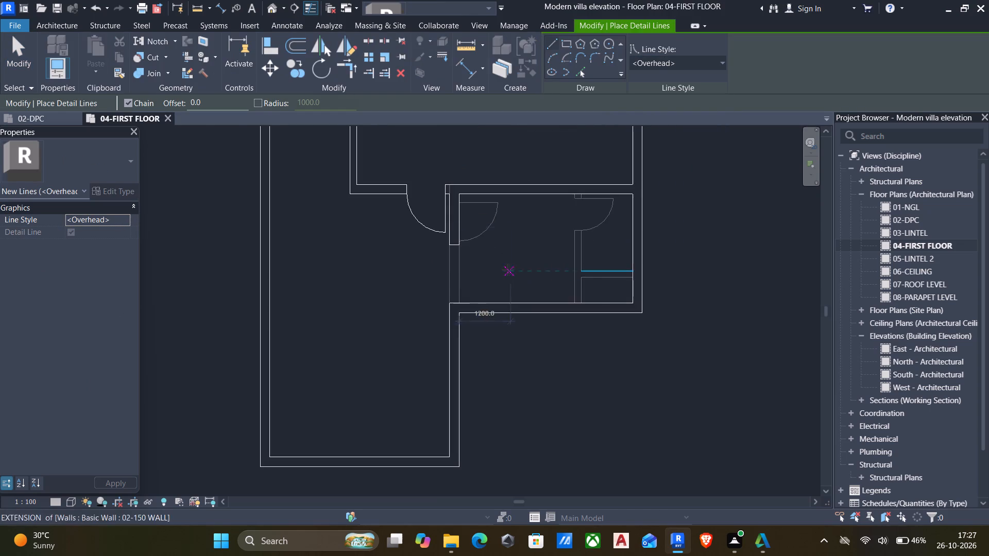
pyautogui.scroll(3, 482, 262)
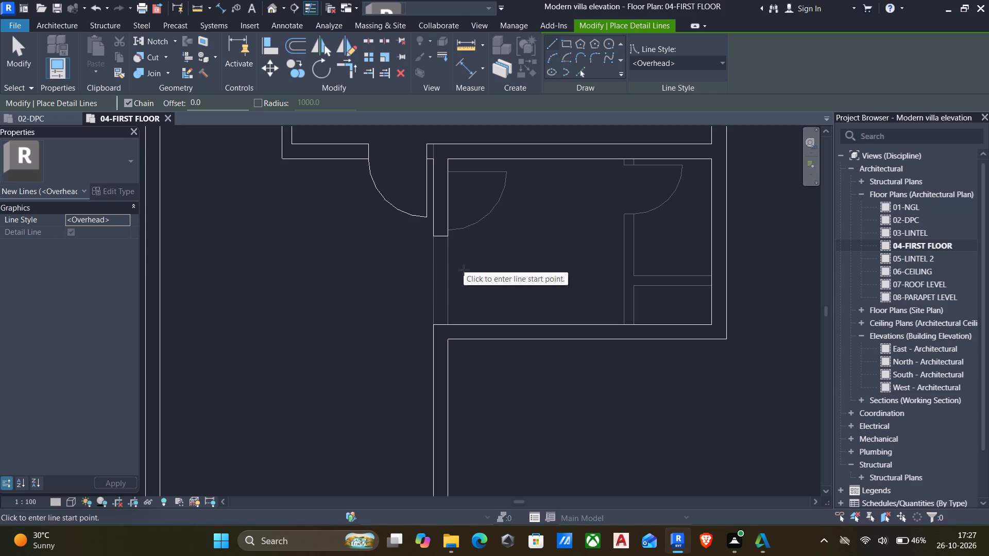
pyautogui.scroll(3, 436, 274)
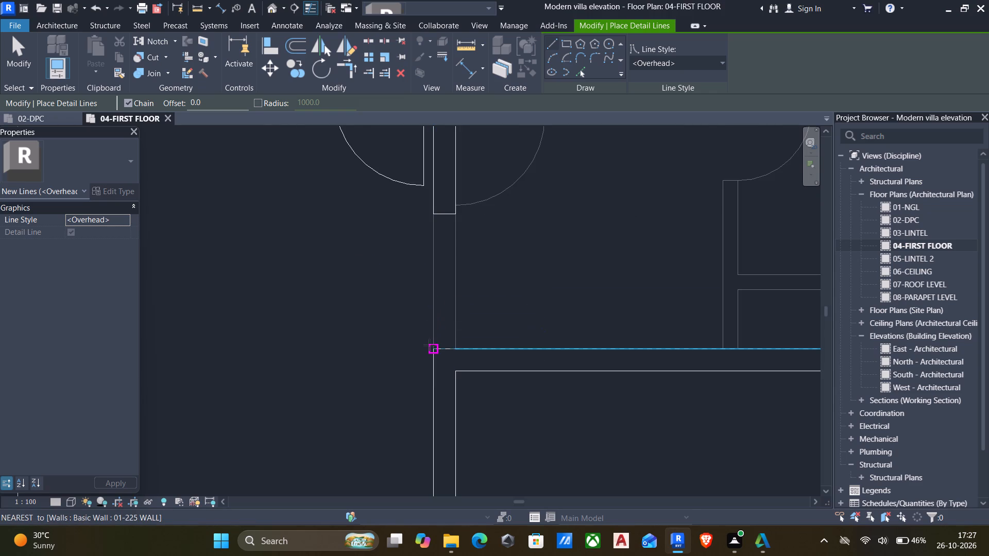
pyautogui.click(430, 350)
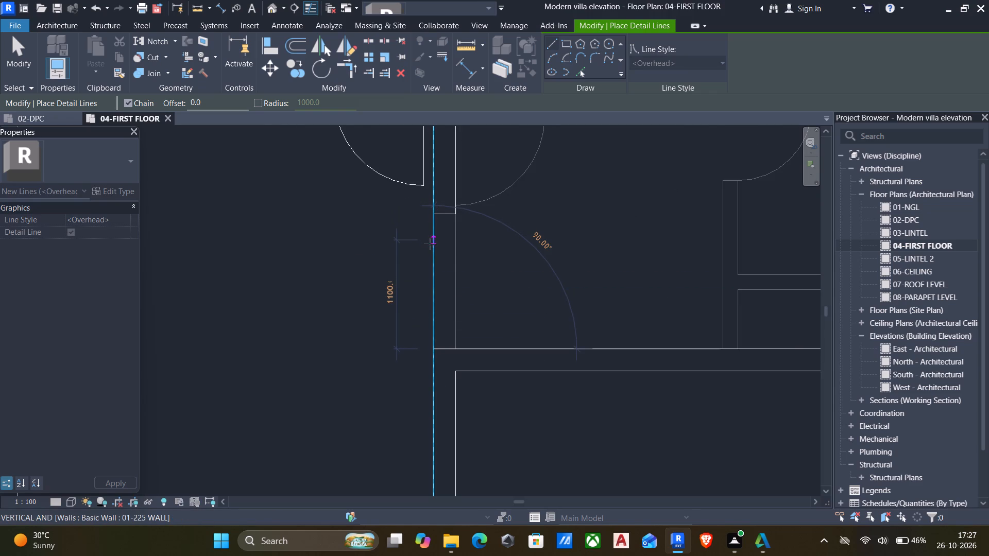
pyautogui.write('1200')
pyautogui.press('Return')
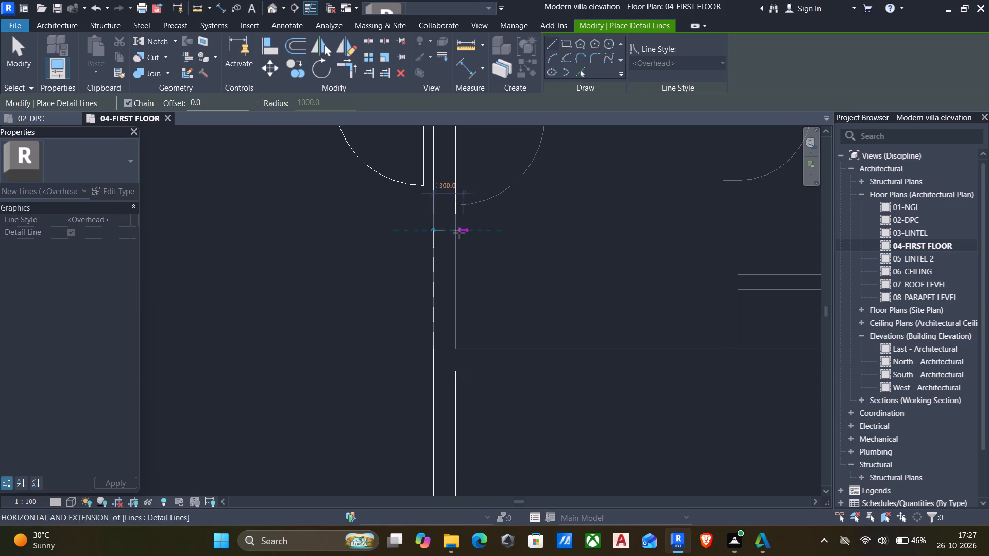
pyautogui.click(456, 231)
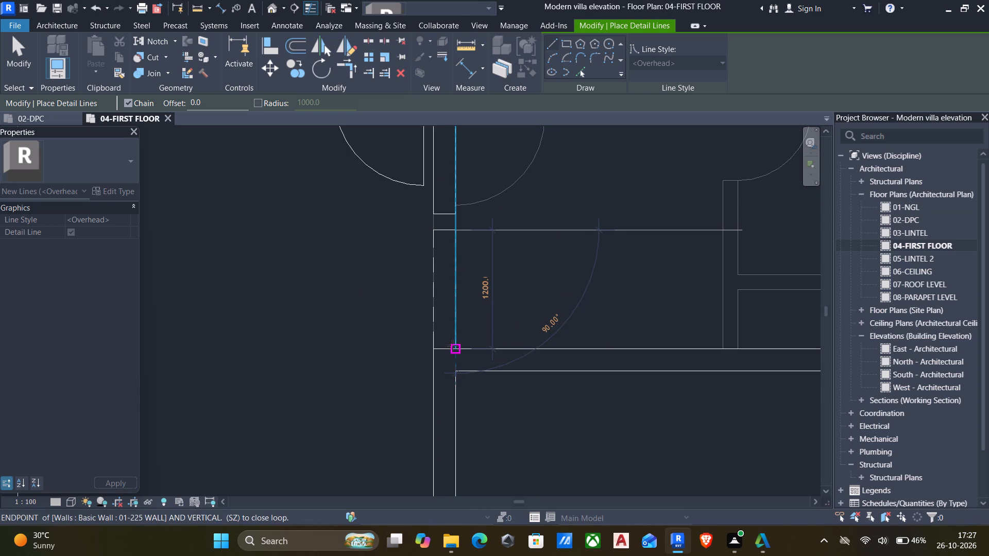
pyautogui.click(456, 347)
pyautogui.press('Escape')
pyautogui.press('Escape')
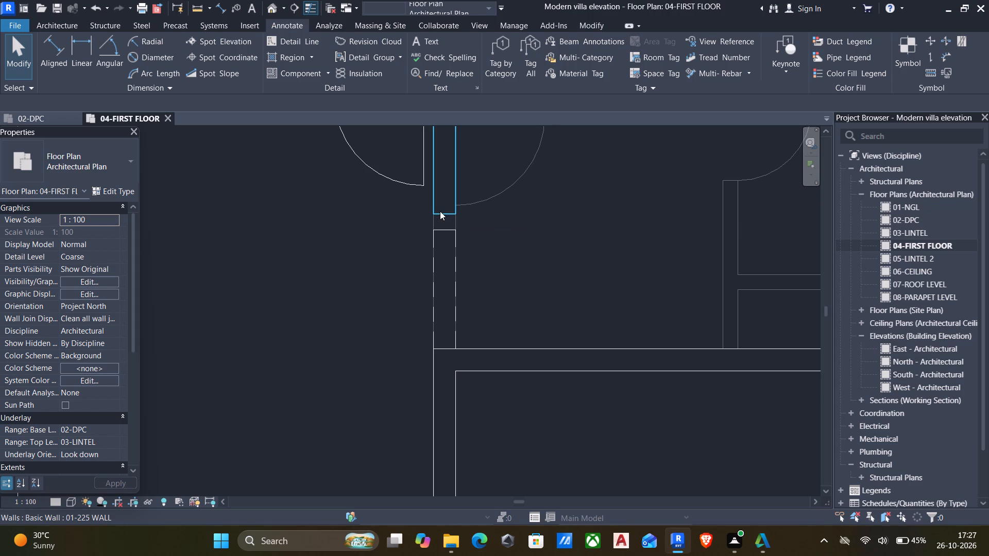
# Align the upper wall segment's south end to the north detail line of the 1200 mm opening.
pyautogui.press('a')
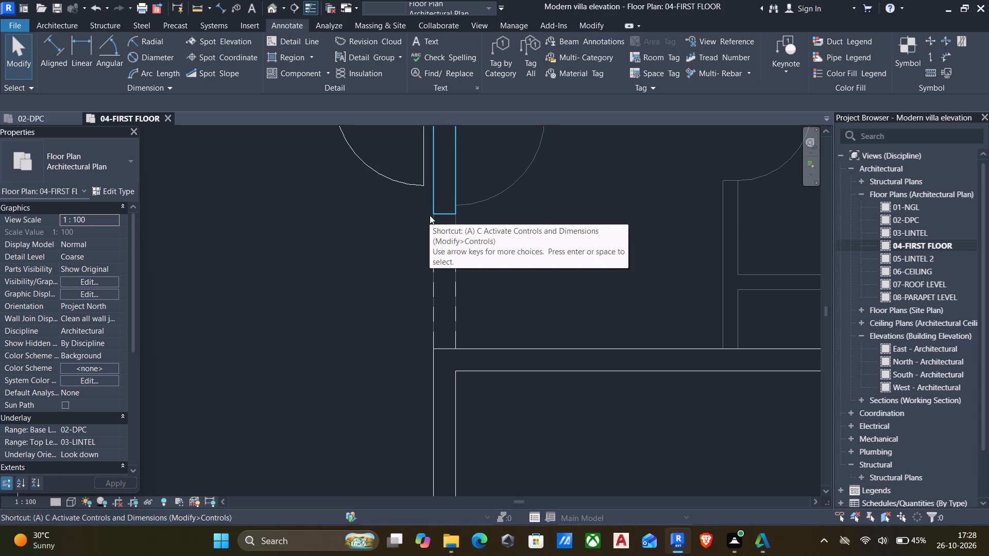
pyautogui.press('l')
pyautogui.click(442, 232)
pyautogui.click(451, 215)
pyautogui.scroll(-3, 444, 259)
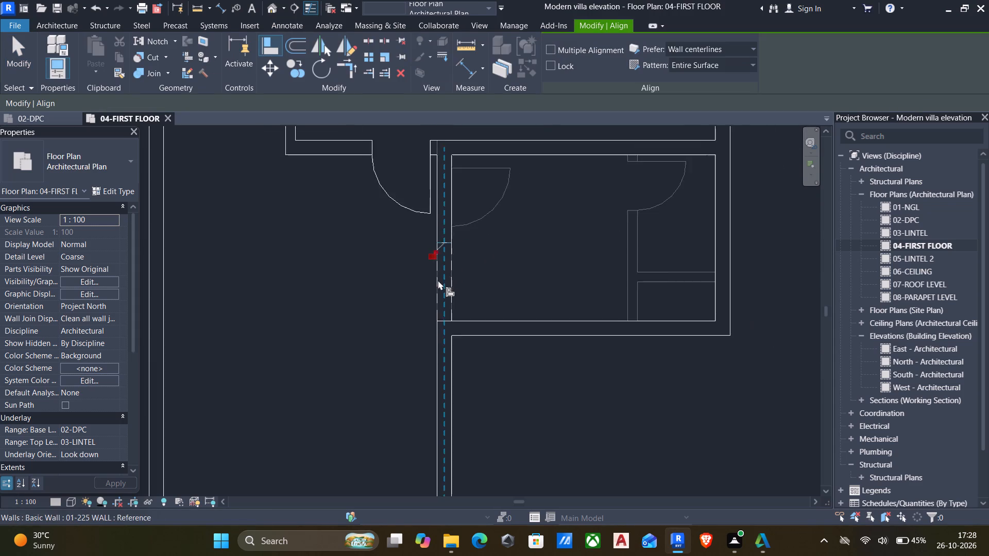
# Draw a north-south 02-150 WALL partition across the southeast room, from its north wall to the midpoint of its south wall.
pyautogui.moveTo(438, 281); pyautogui.dragTo(409, 262, button='middle')
pyautogui.scroll(-3, 398, 262)
pyautogui.moveTo(398, 262); pyautogui.dragTo(388, 267, button='middle')
pyautogui.press('Escape')
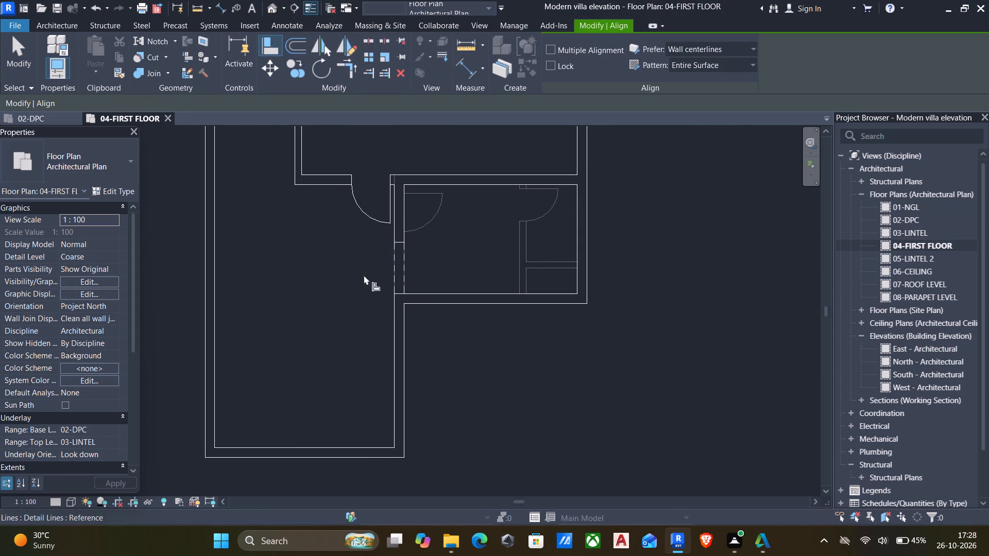
pyautogui.moveTo(352, 275); pyautogui.dragTo(354, 286, button='middle')
pyautogui.press('Escape')
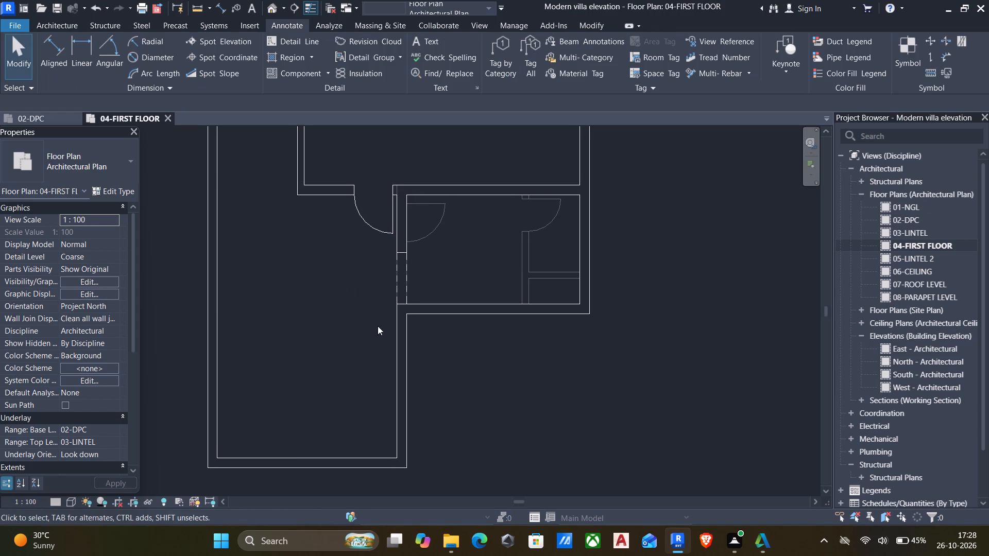
pyautogui.scroll(-1, 389, 339)
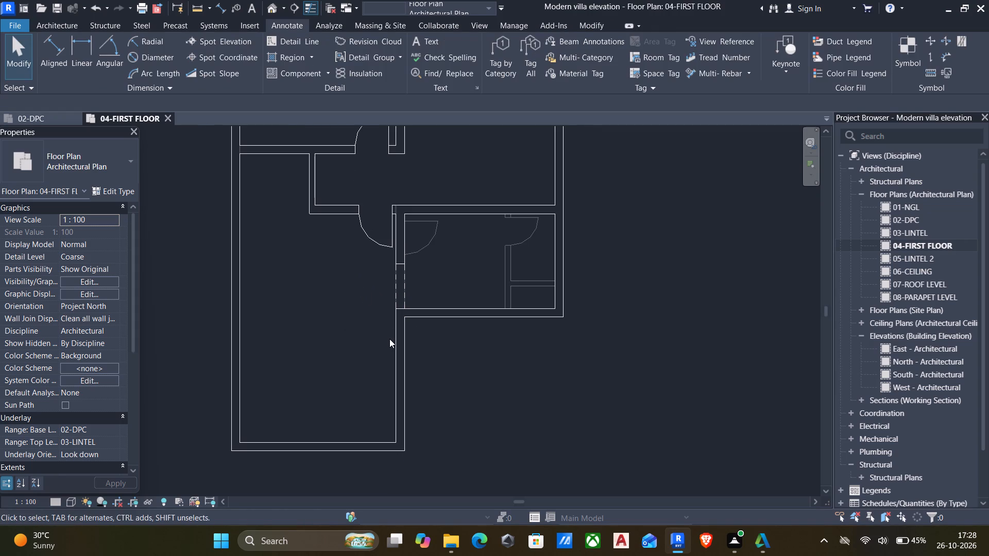
pyautogui.write('wa')
pyautogui.click(478, 214)
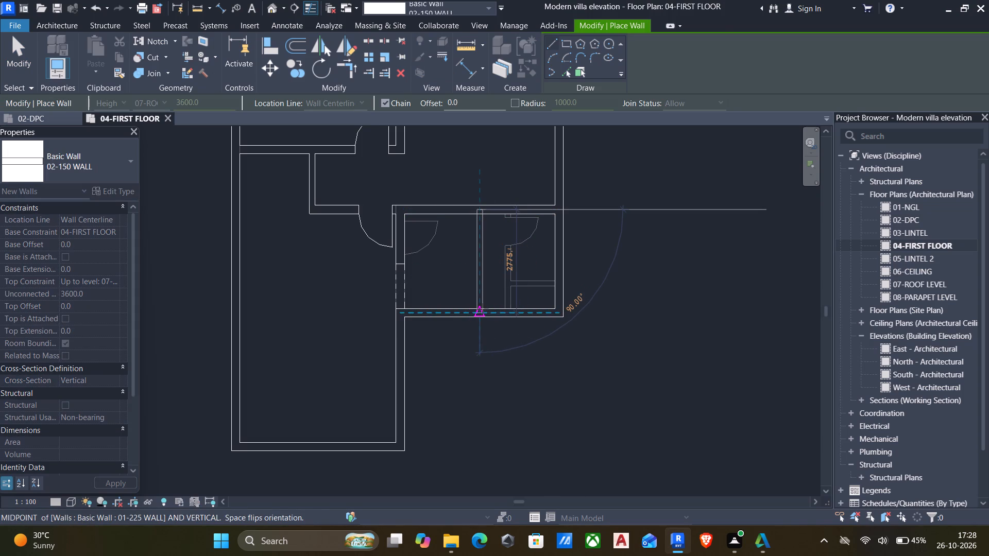
pyautogui.click(483, 309)
pyautogui.press('Escape')
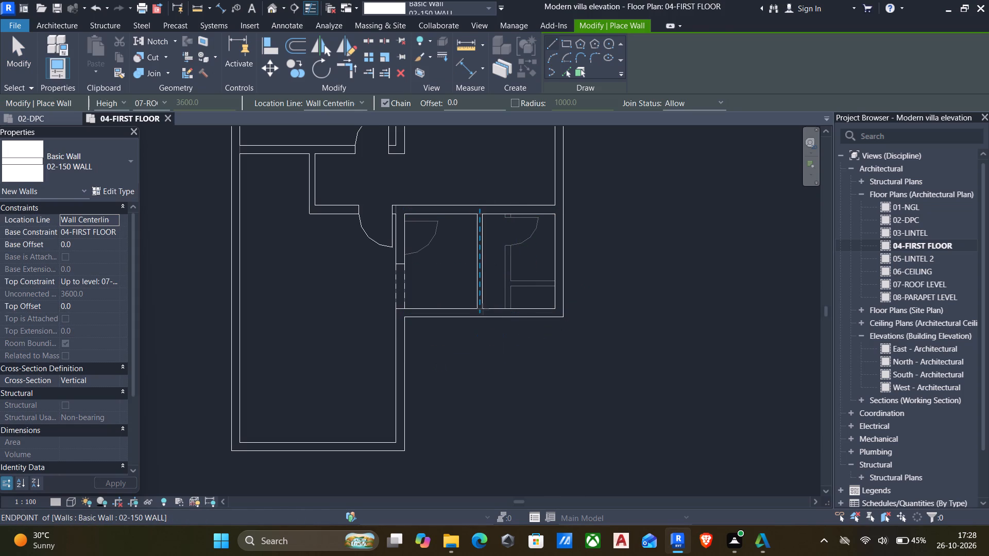
pyautogui.press('Escape')
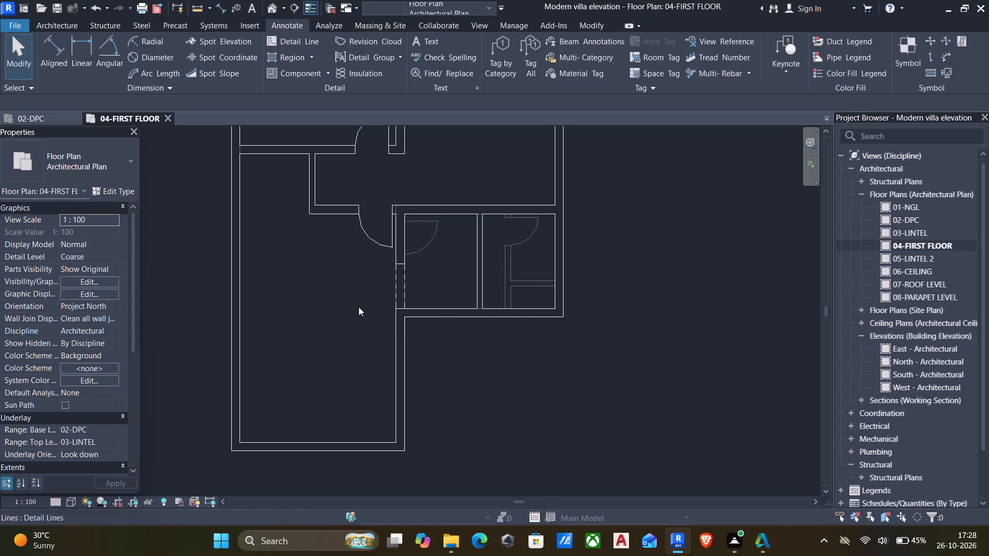
# Place a D2 door in the narrow north room's east wall, 100 mm from its south partition and swinging into the narrow room.
pyautogui.press('r')
pyautogui.press('Escape')
pyautogui.write('dr')
pyautogui.click(67, 172)
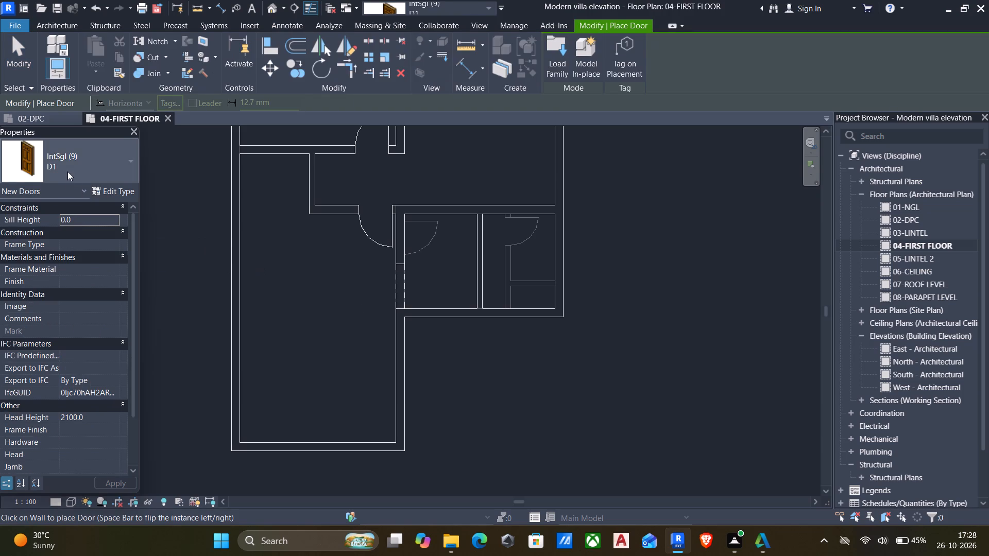
pyautogui.click(47, 252)
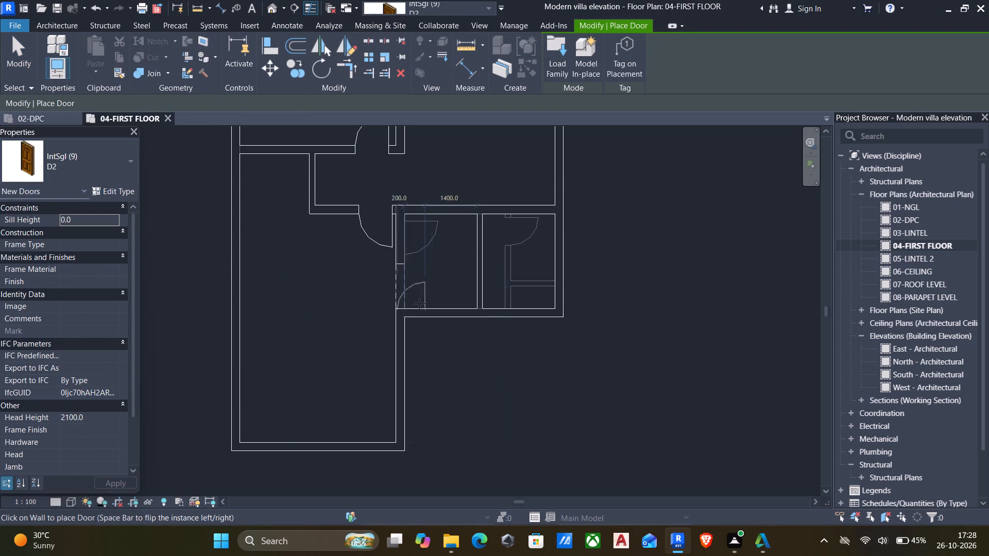
pyautogui.scroll(-2, 454, 350)
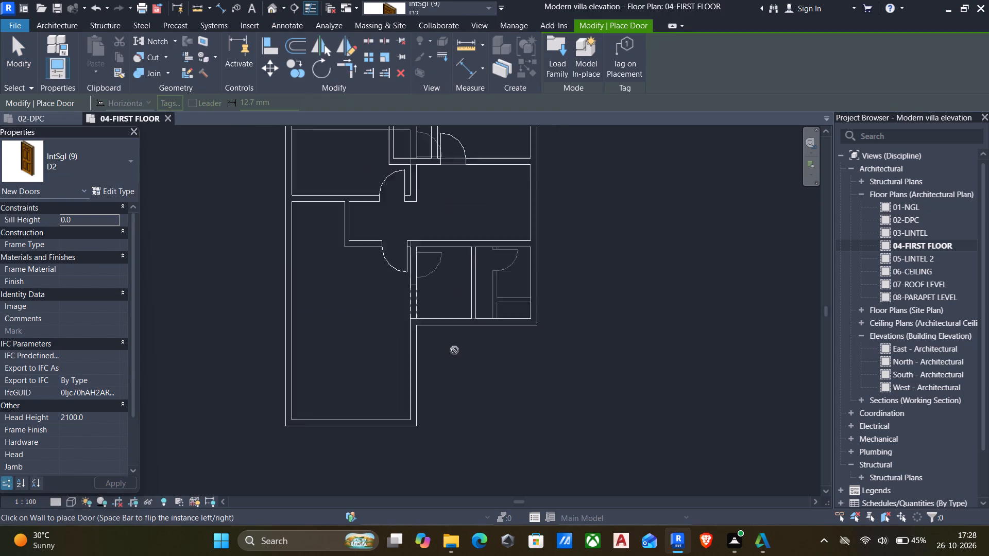
pyautogui.scroll(-1, 454, 350)
pyautogui.moveTo(454, 351); pyautogui.dragTo(459, 496, button='middle')
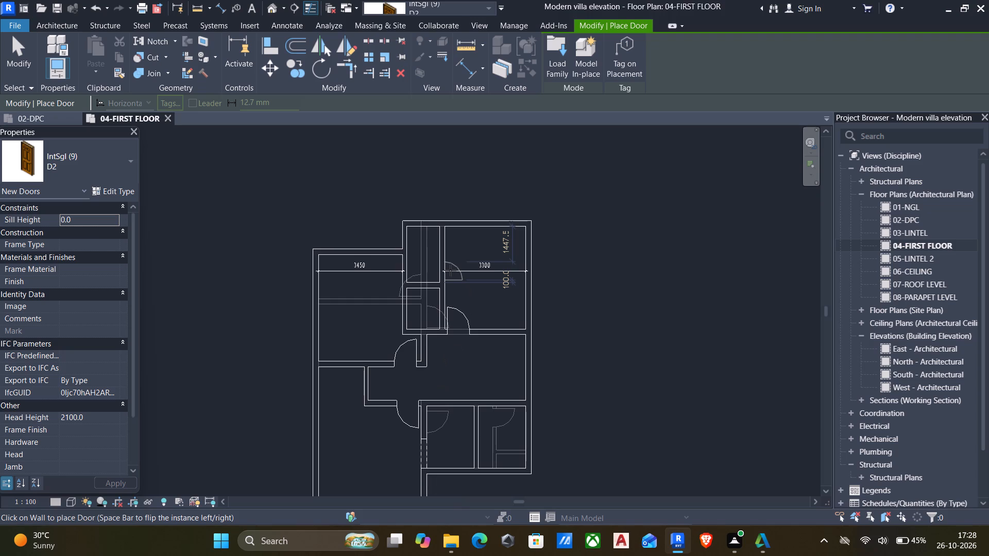
pyautogui.scroll(1, 450, 270)
pyautogui.press('space')
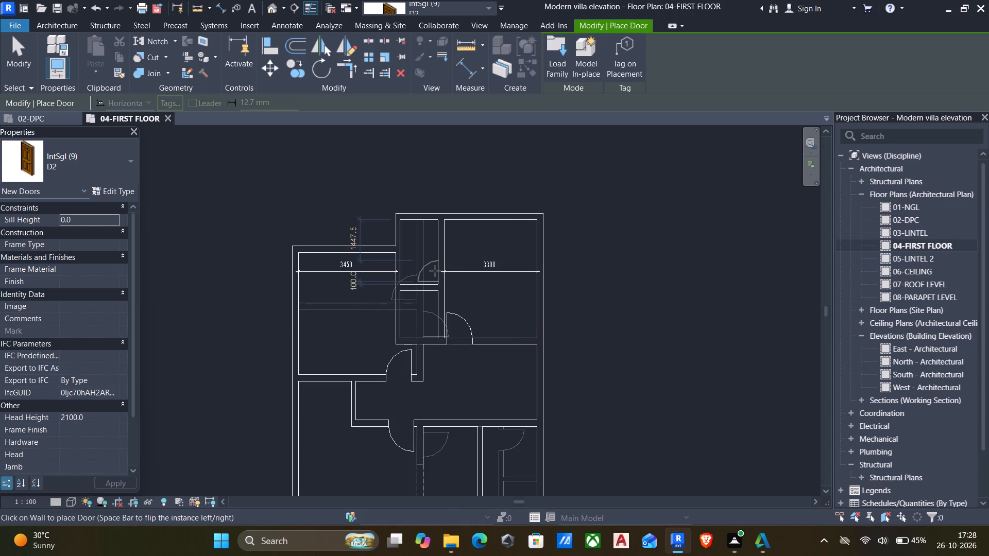
pyautogui.click(435, 271)
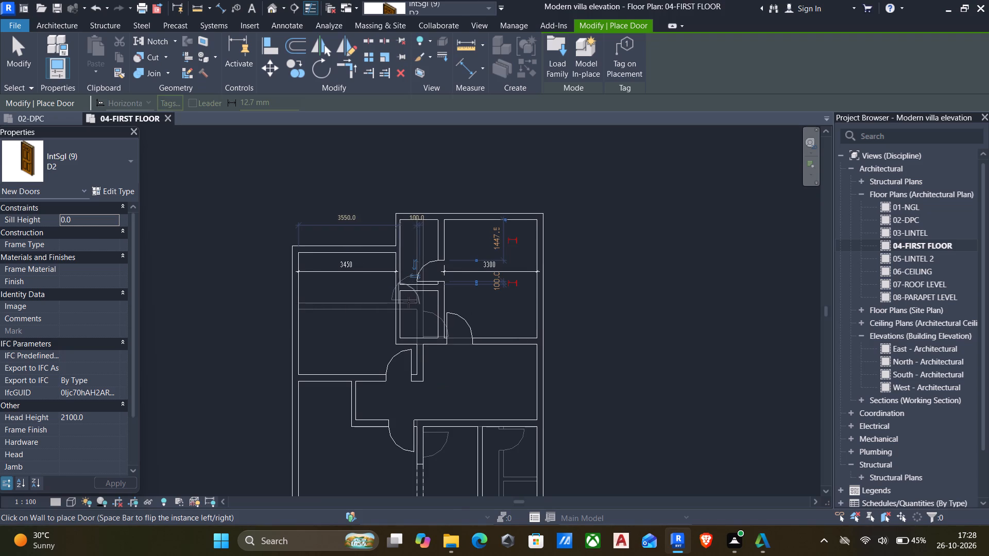
# Place a D2 door in the west wall of the small room south of it, swinging inward, 100 mm from its south wall.
pyautogui.scroll(4, 396, 321)
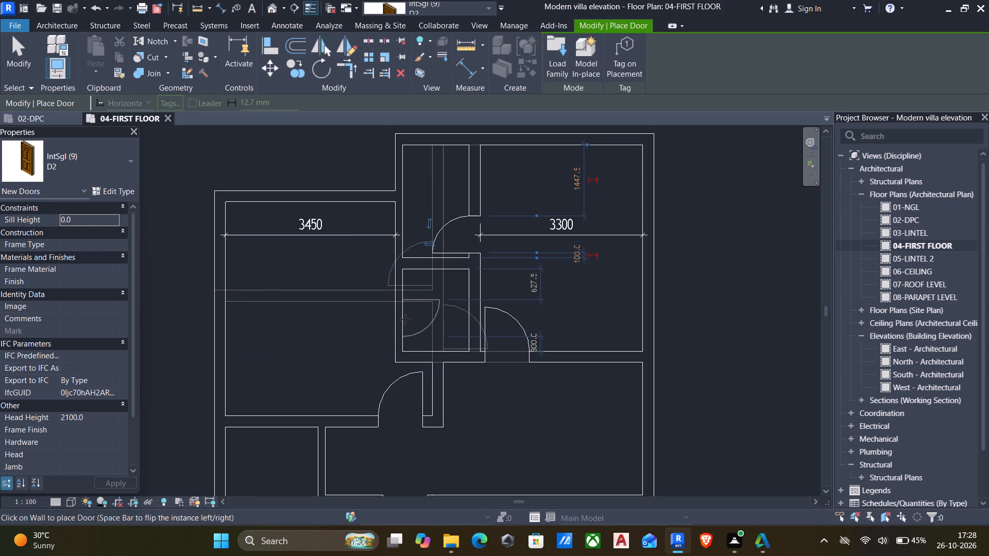
pyautogui.press('space')
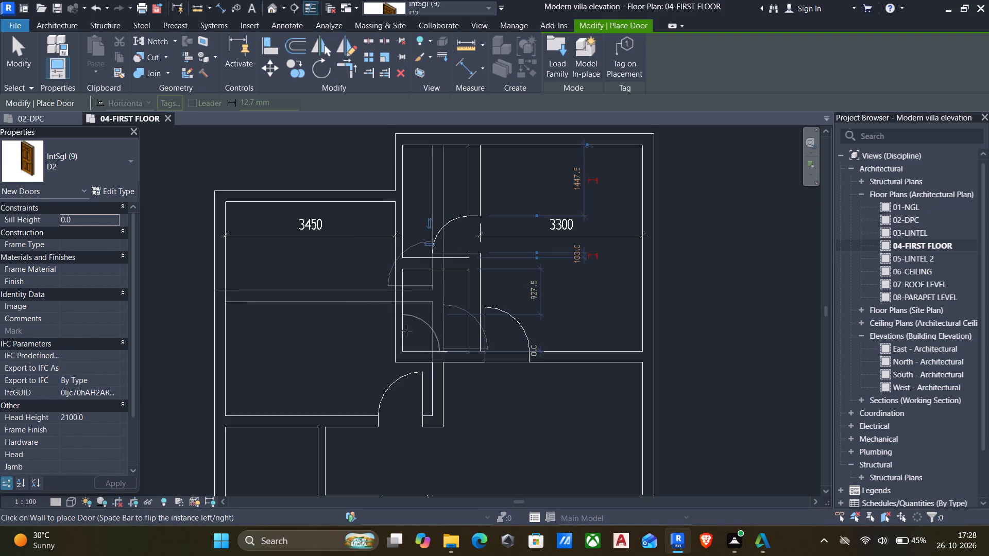
pyautogui.click(406, 329)
# Place a D2 door in the southeast room's new partition, 100 mm from the south wall and swinging into the eastern part.
pyautogui.scroll(-5, 424, 373)
pyautogui.moveTo(432, 398); pyautogui.dragTo(427, 310, button='middle')
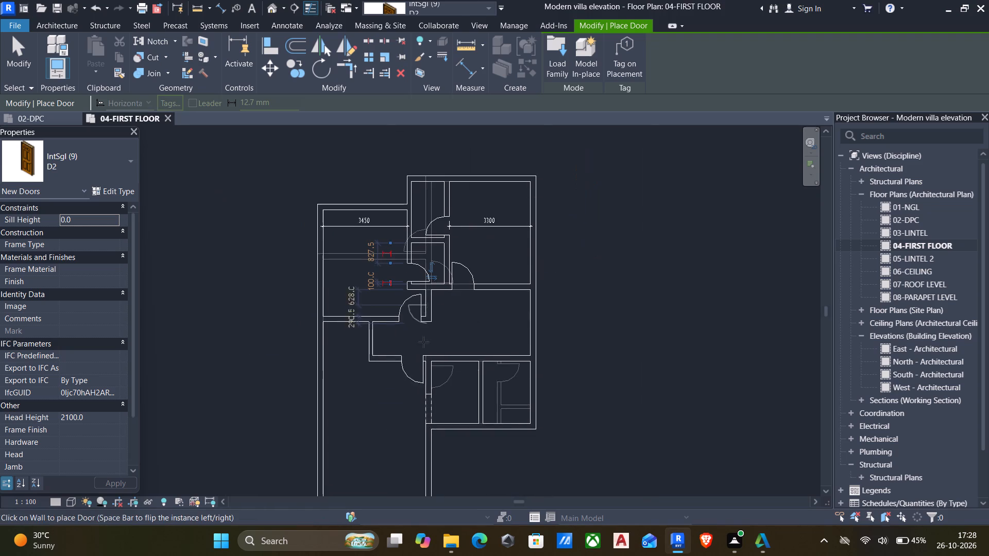
pyautogui.moveTo(427, 384); pyautogui.dragTo(425, 286, button='middle')
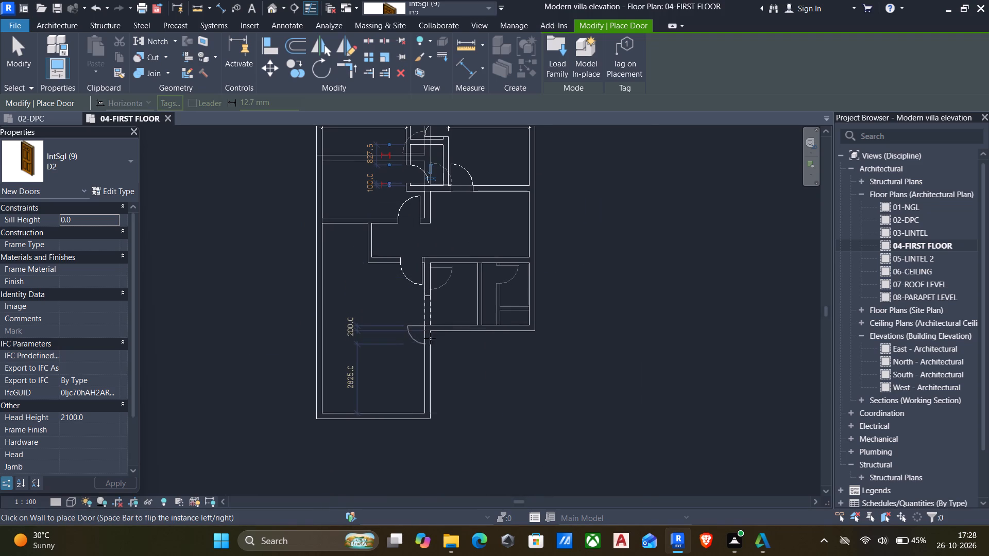
pyautogui.scroll(3, 487, 309)
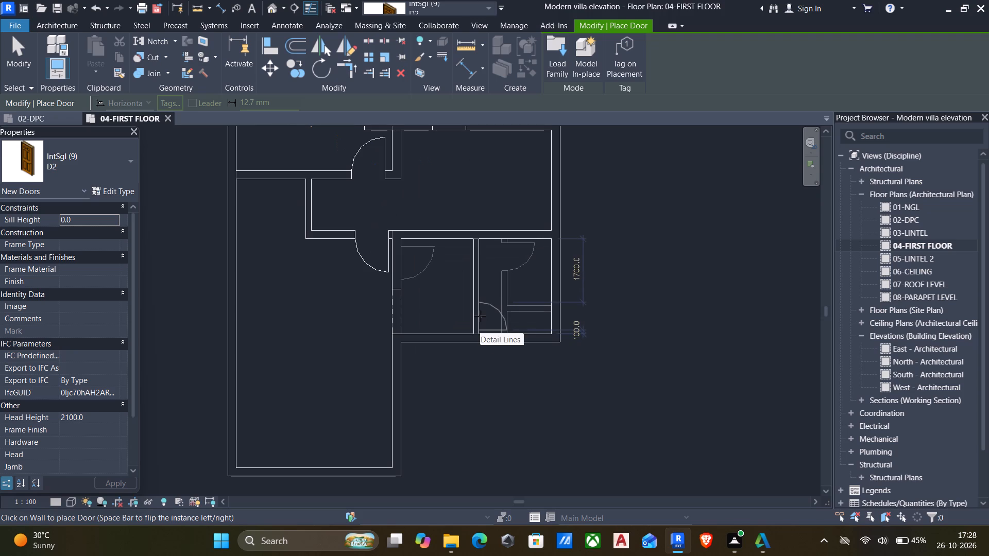
pyautogui.click(480, 316)
pyautogui.scroll(-4, 480, 316)
pyautogui.moveTo(480, 316); pyautogui.dragTo(502, 374, button='middle')
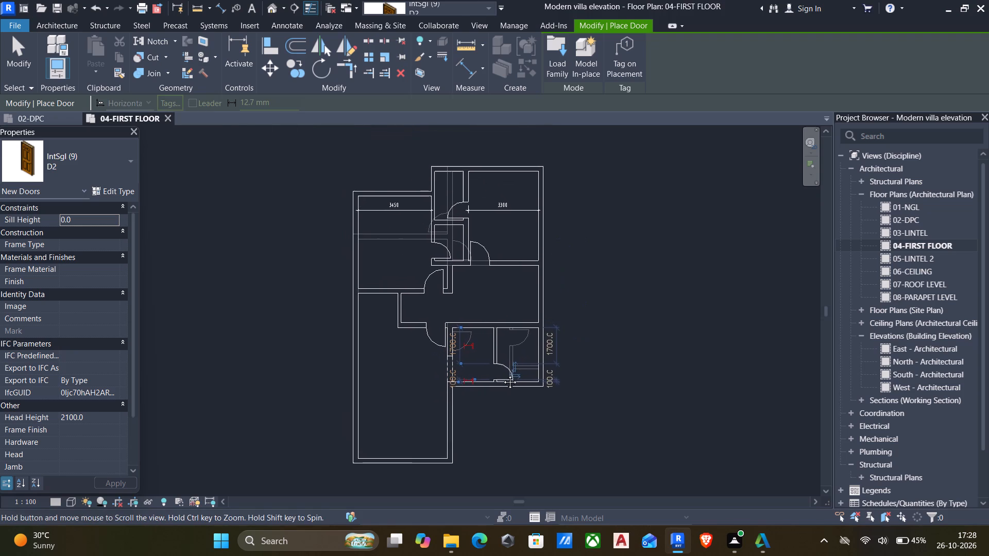
pyautogui.moveTo(502, 374); pyautogui.dragTo(506, 375, button='middle')
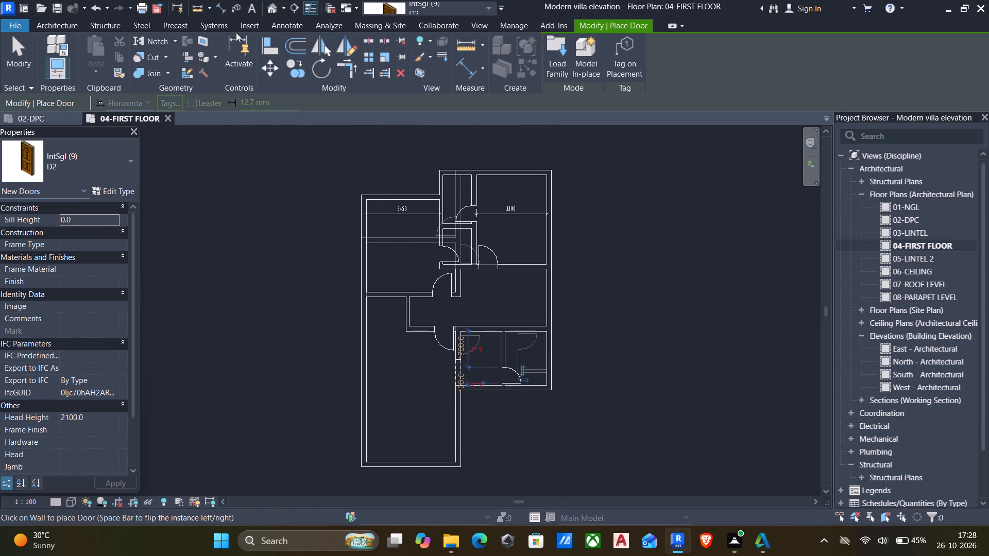
# Outline an area south of the southeast room with <Overhead> detail lines, 1500 mm deep and 4275 mm wide.
pyautogui.click(287, 24)
pyautogui.click(287, 39)
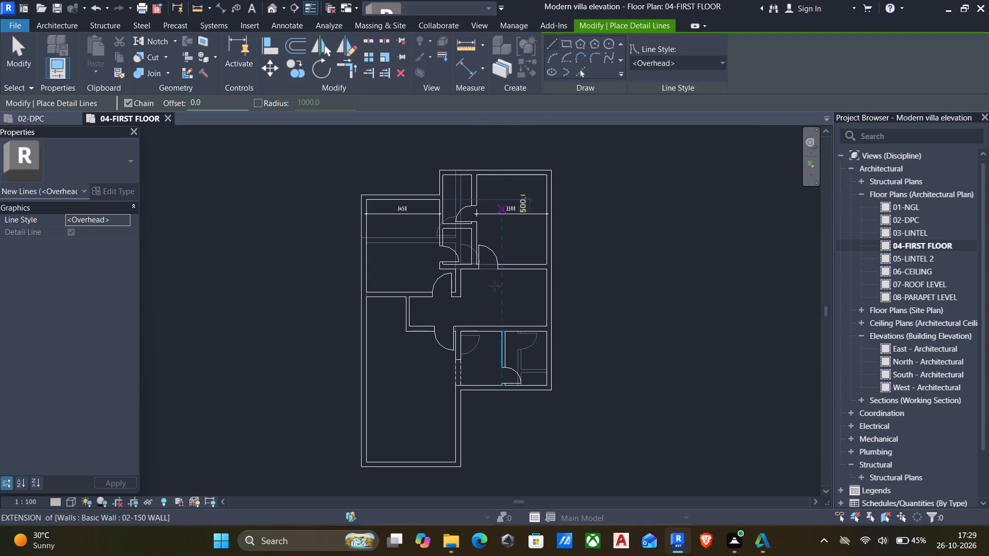
pyautogui.moveTo(458, 426); pyautogui.dragTo(457, 368, button='middle')
pyautogui.scroll(5, 458, 364)
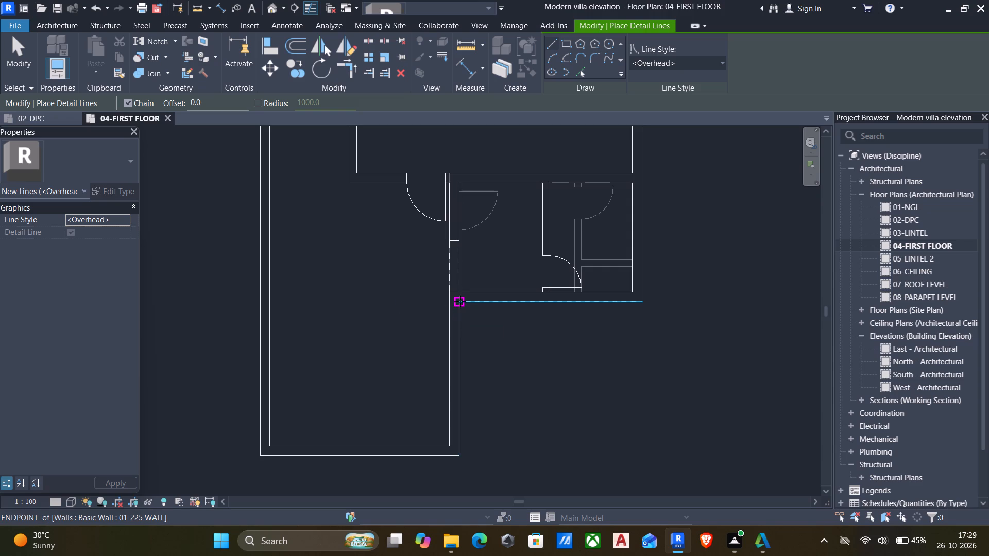
pyautogui.click(453, 302)
pyautogui.press('Escape')
pyautogui.scroll(3, 457, 304)
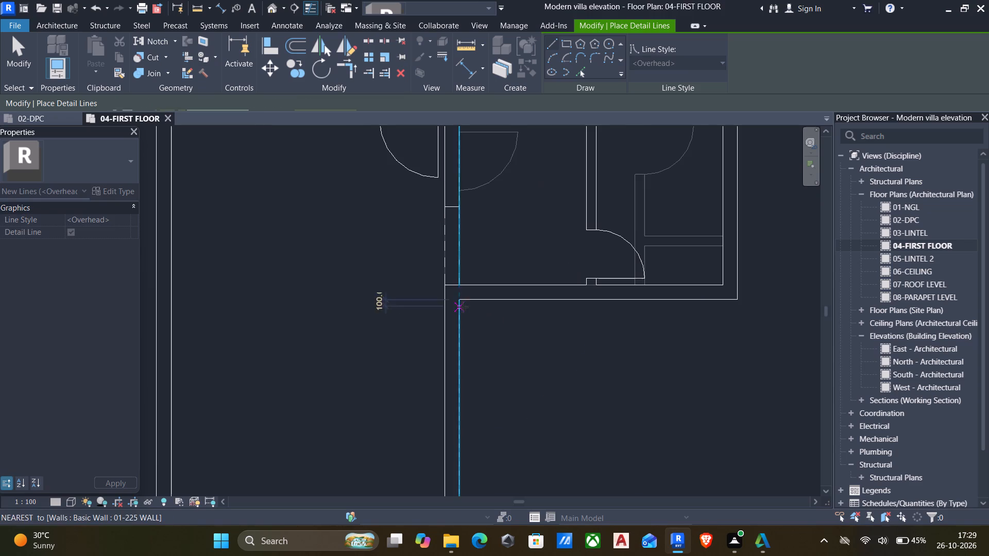
pyautogui.click(462, 300)
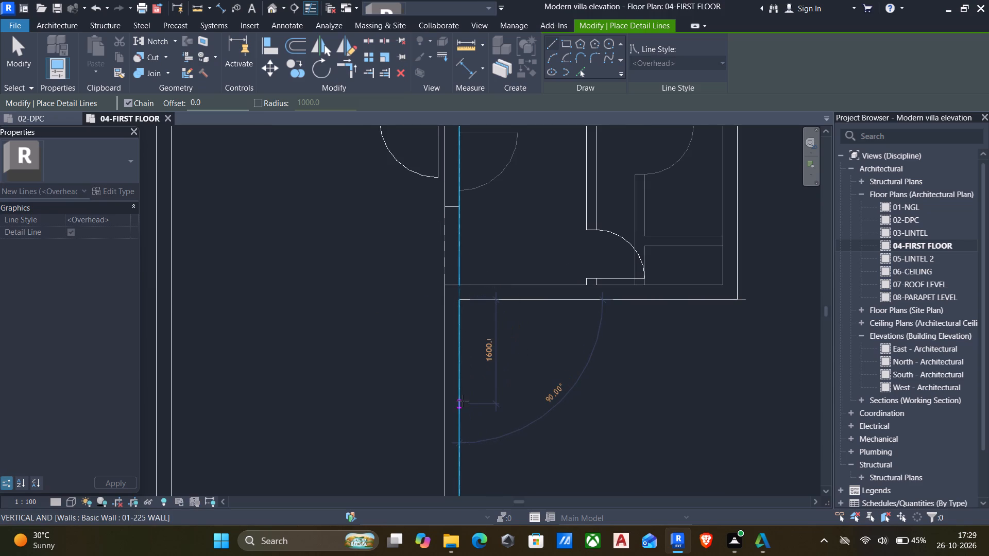
pyautogui.click(460, 397)
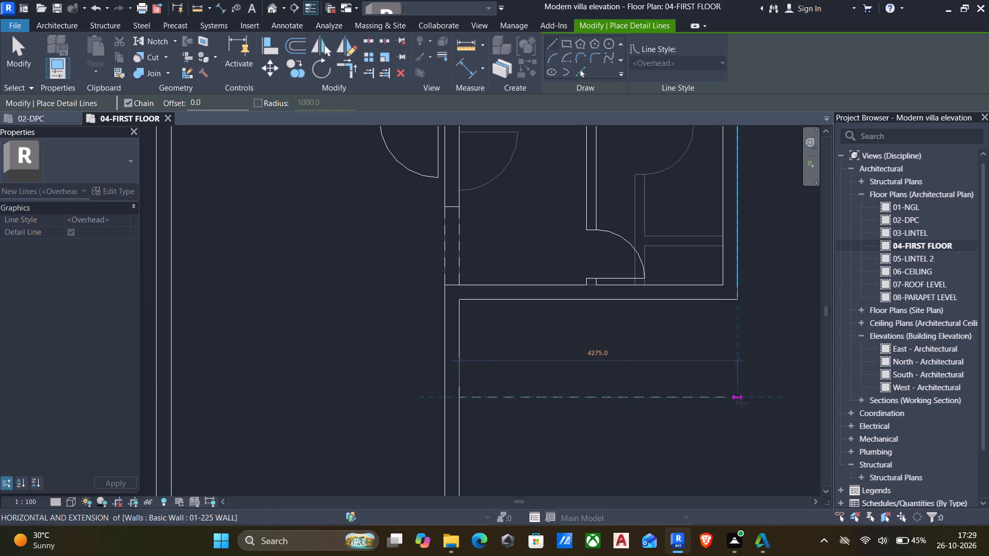
pyautogui.click(741, 403)
pyautogui.click(740, 305)
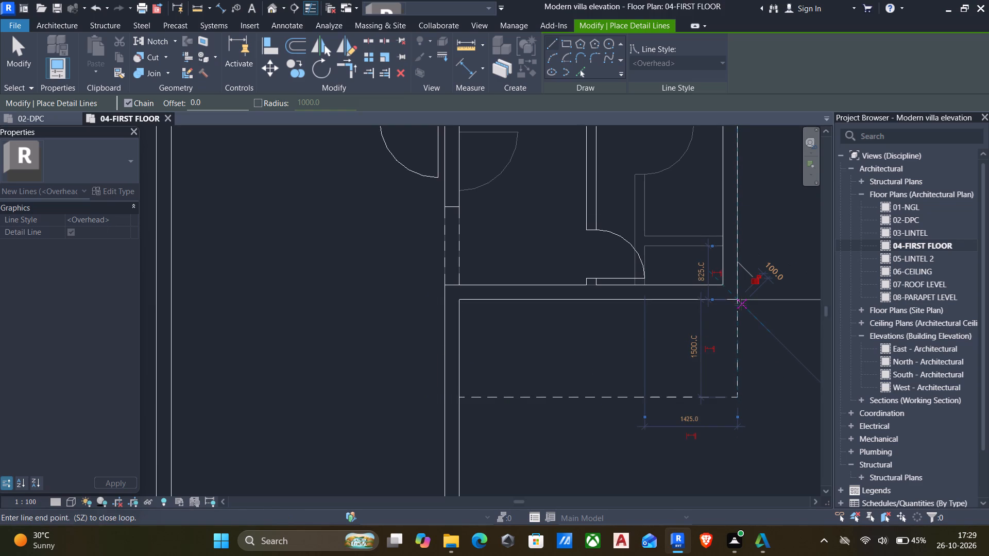
pyautogui.press('Escape')
pyautogui.press('Escape')
# Select all matching dimensions, including the 3450 and 3300 widths in the north rooms, and delete them.
pyautogui.scroll(-4, 722, 335)
pyautogui.moveTo(723, 339); pyautogui.dragTo(686, 312, button='middle')
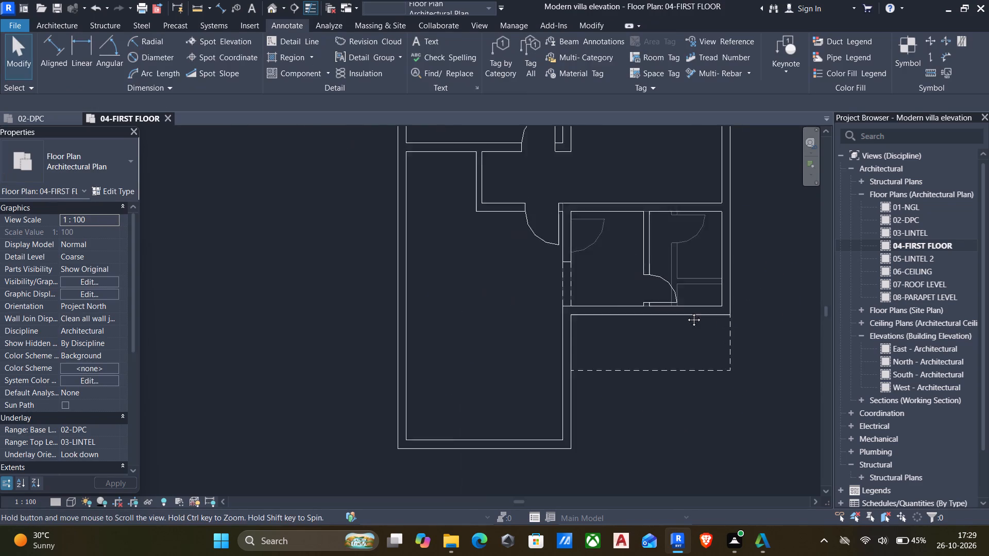
pyautogui.moveTo(686, 312); pyautogui.dragTo(641, 280, button='middle')
pyautogui.press('Escape')
pyautogui.moveTo(628, 321); pyautogui.dragTo(599, 294, button='middle')
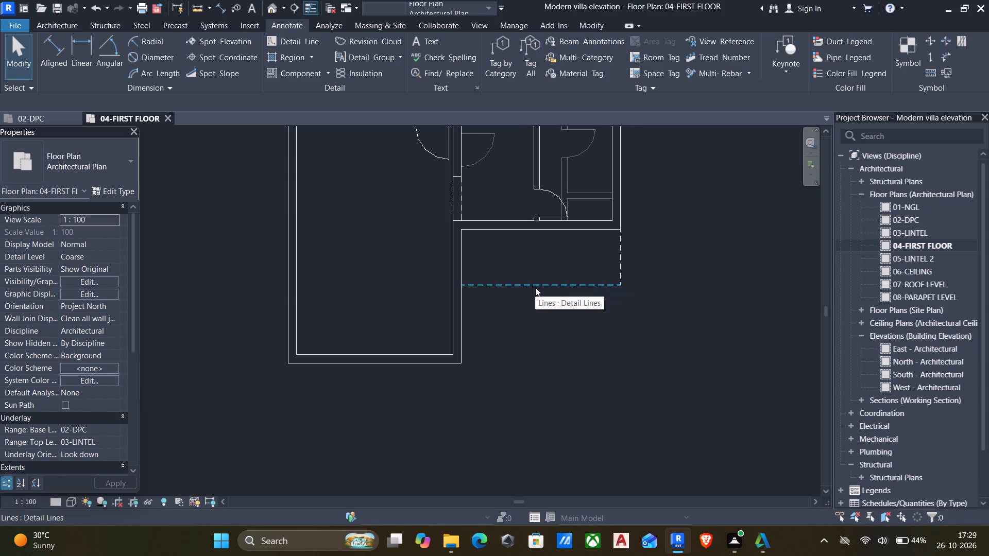
pyautogui.scroll(-4, 537, 382)
pyautogui.moveTo(487, 332); pyautogui.dragTo(541, 368, button='middle')
pyautogui.scroll(-1, 487, 332)
pyautogui.scroll(1, 541, 368)
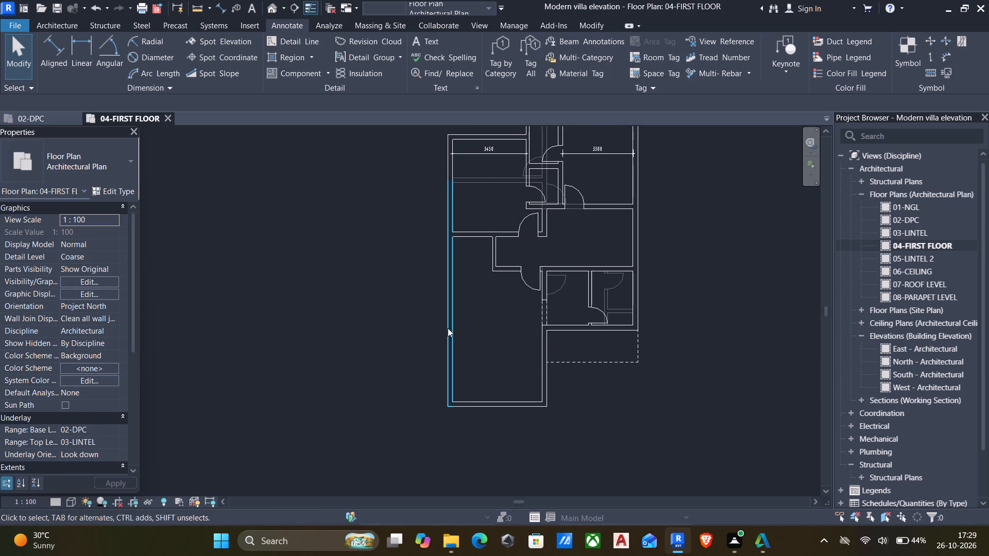
pyautogui.scroll(-2, 444, 329)
pyautogui.moveTo(445, 330); pyautogui.dragTo(415, 344, button='middle')
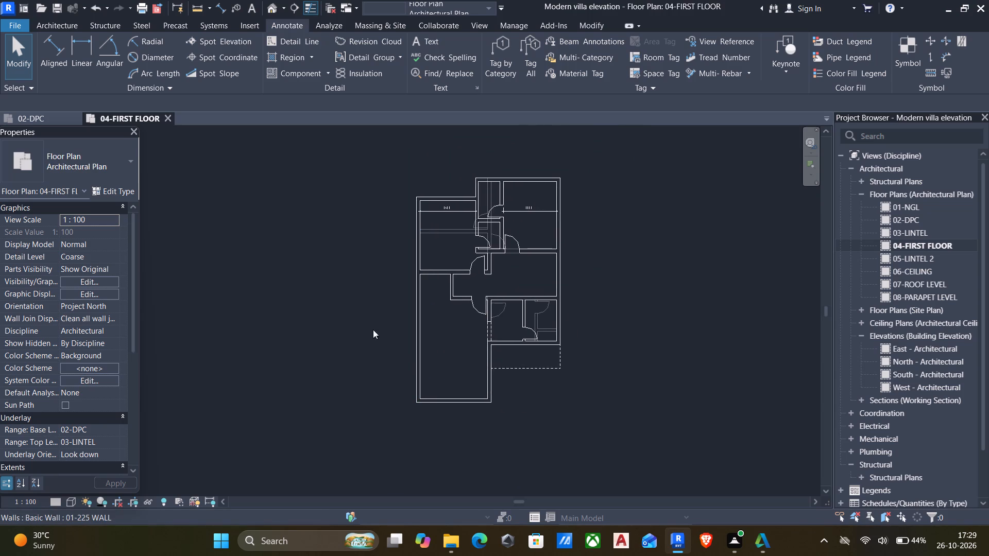
pyautogui.scroll(4, 441, 214)
pyautogui.click(441, 214)
pyautogui.write('sa')
pyautogui.press('Delete')
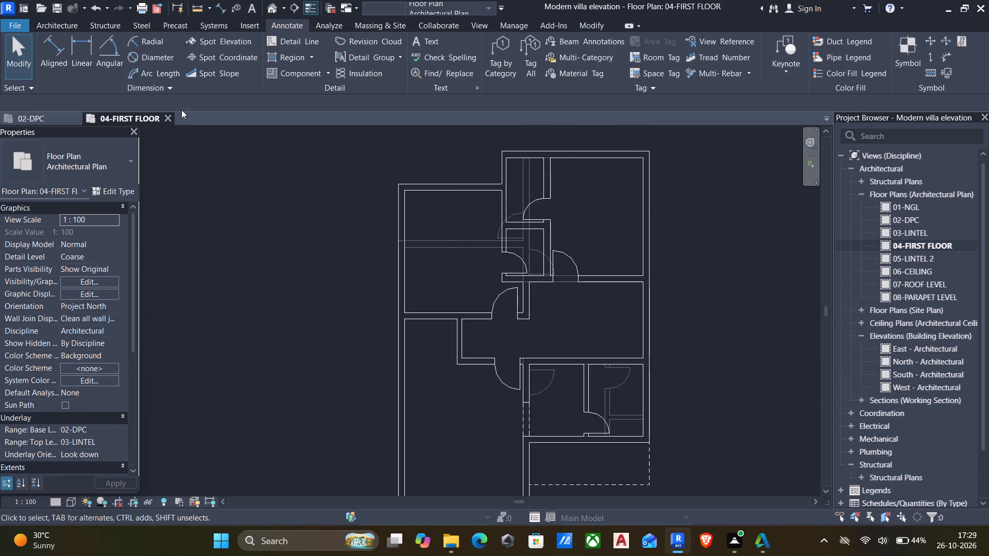
# Start a 01-225 WALL MAIN wall with its location line set to Finish Face: Exterior.
pyautogui.click(54, 25)
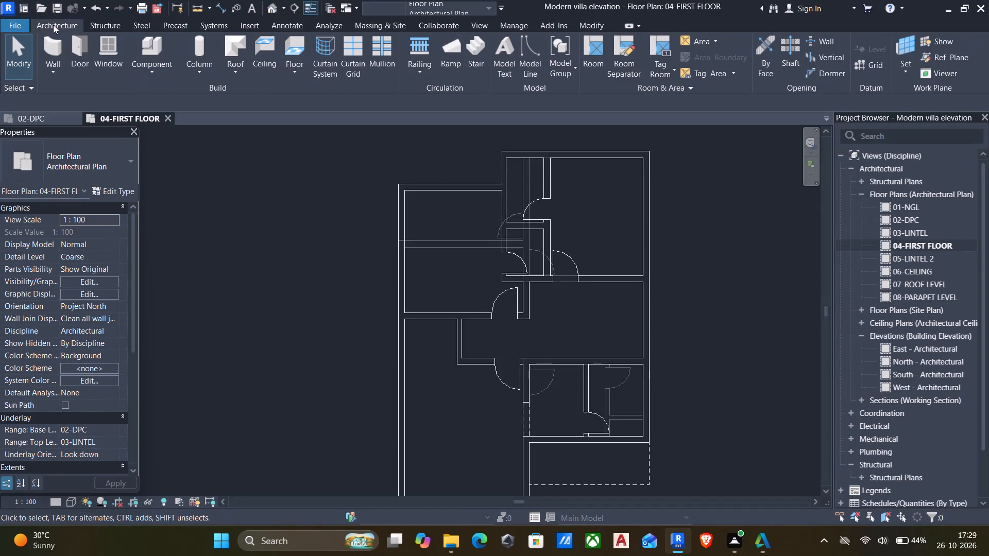
pyautogui.write('wa')
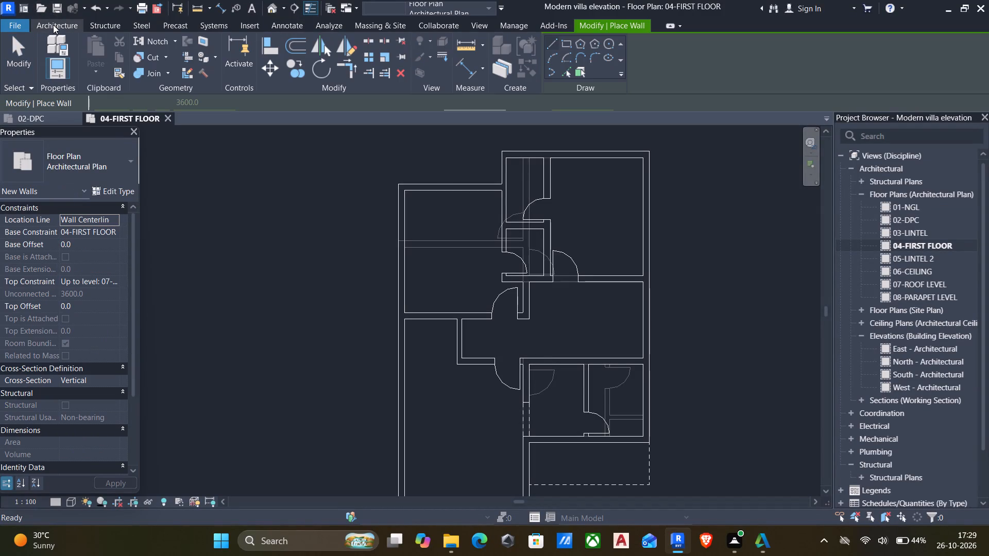
pyautogui.click(91, 169)
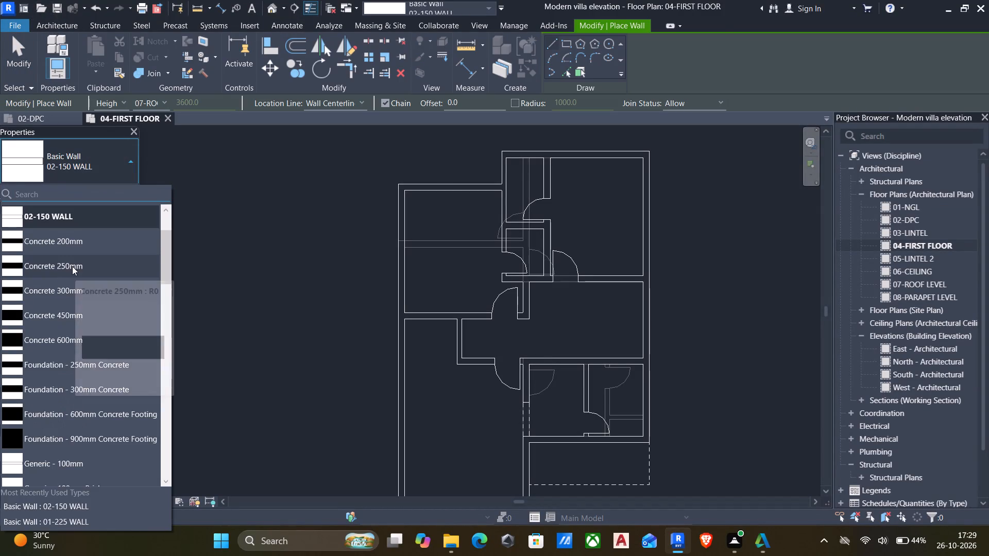
pyautogui.scroll(6, 71, 258)
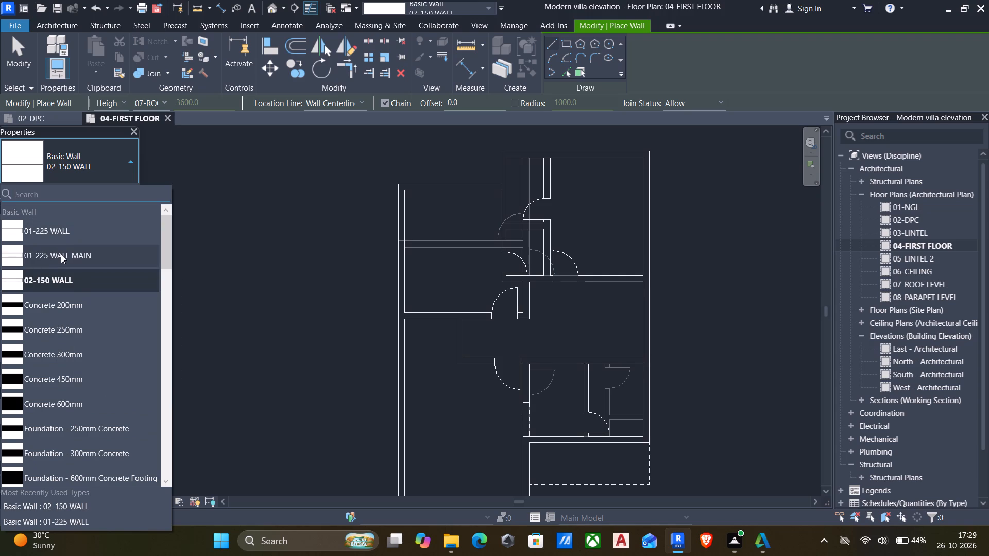
pyautogui.click(61, 254)
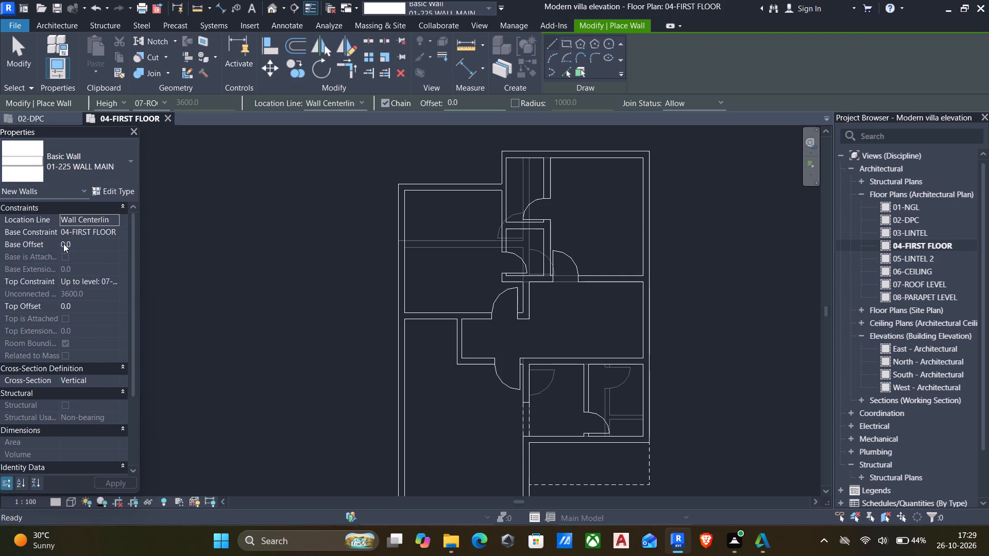
pyautogui.click(115, 217)
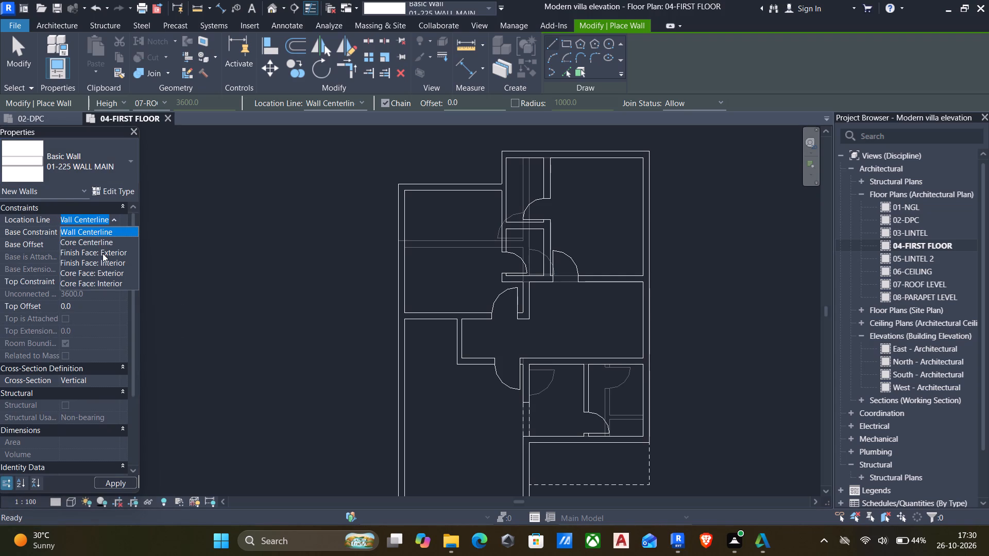
pyautogui.click(90, 252)
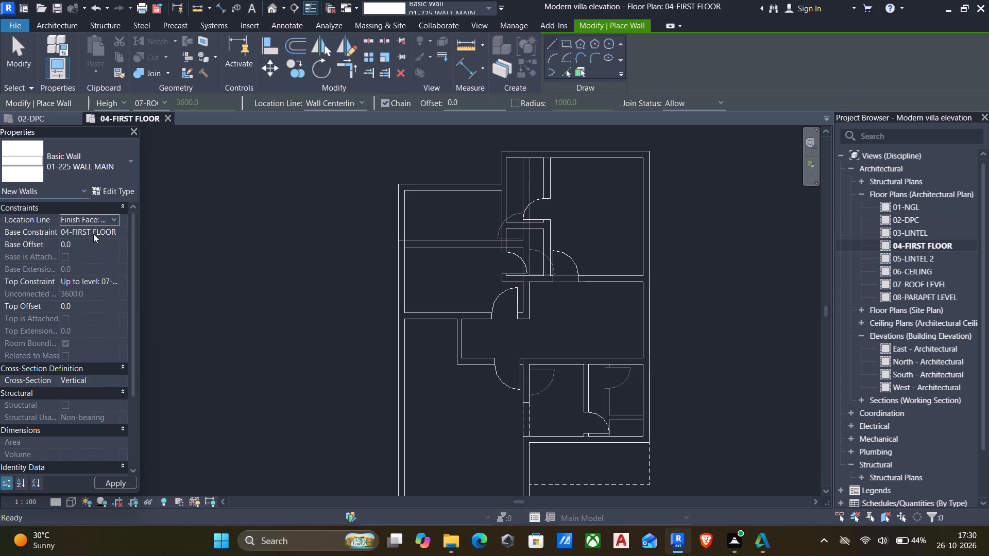
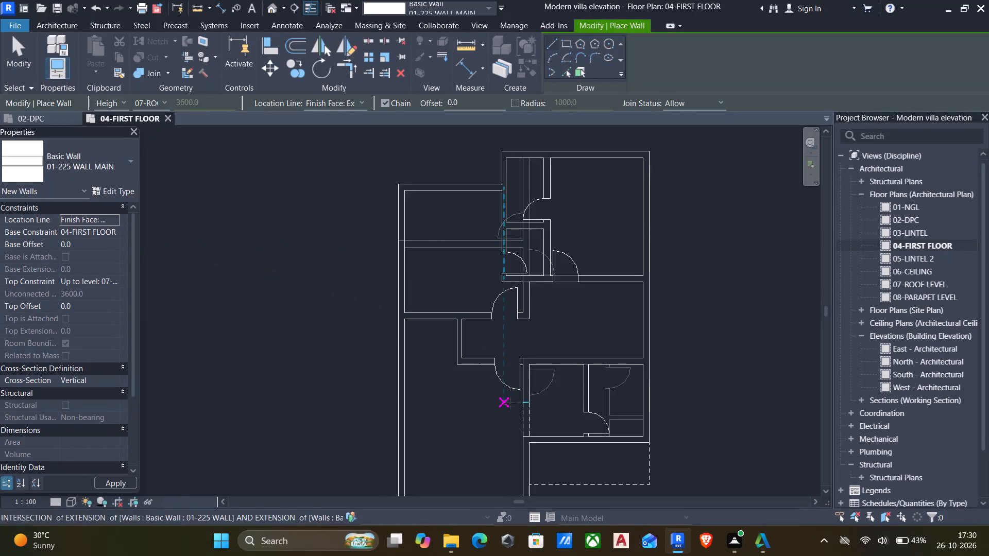
# Draw a 01-225 WALL MAIN wall along the horizontal dashed line below the lower rooms, starting where it meets the vertical exterior wall.
pyautogui.moveTo(509, 403); pyautogui.dragTo(459, 263, button='middle')
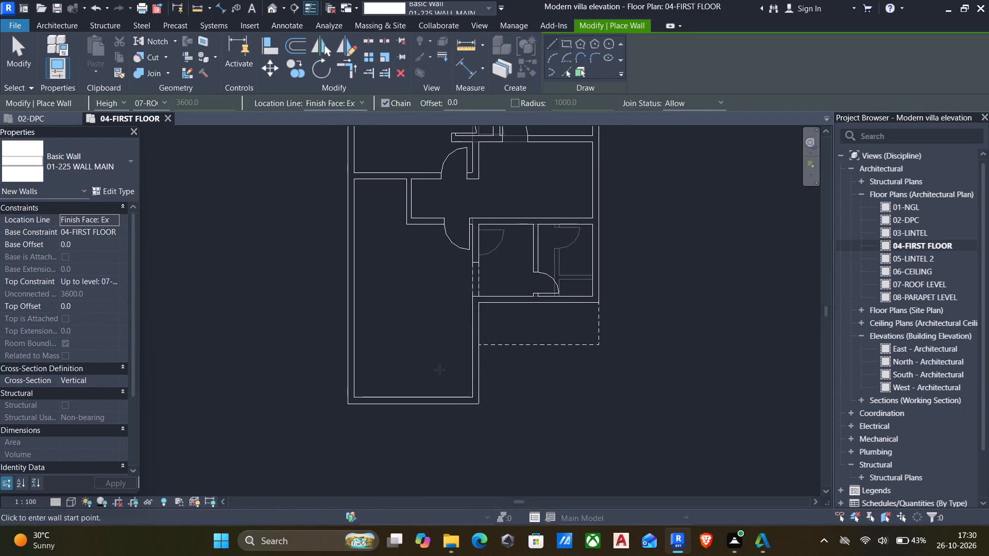
pyautogui.scroll(6, 452, 355)
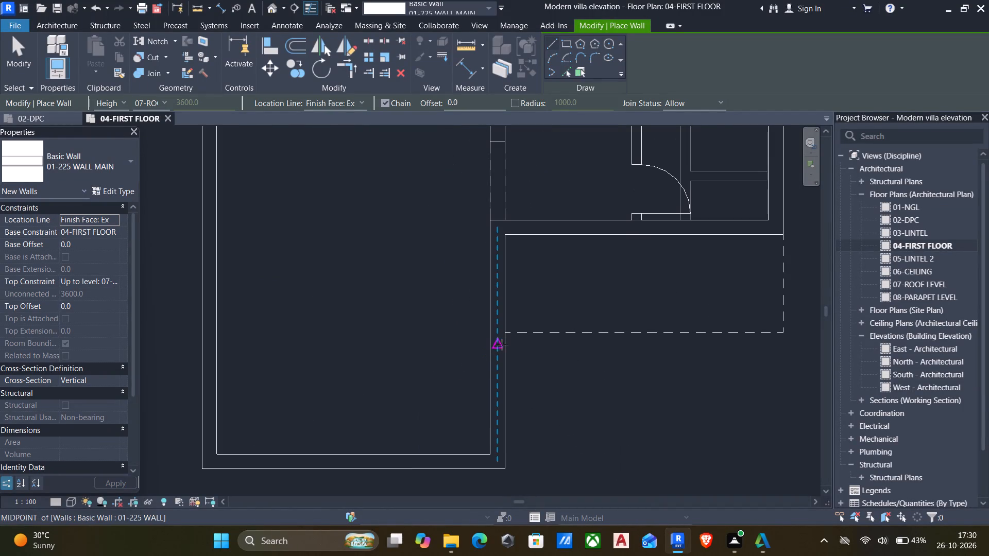
pyautogui.click(508, 336)
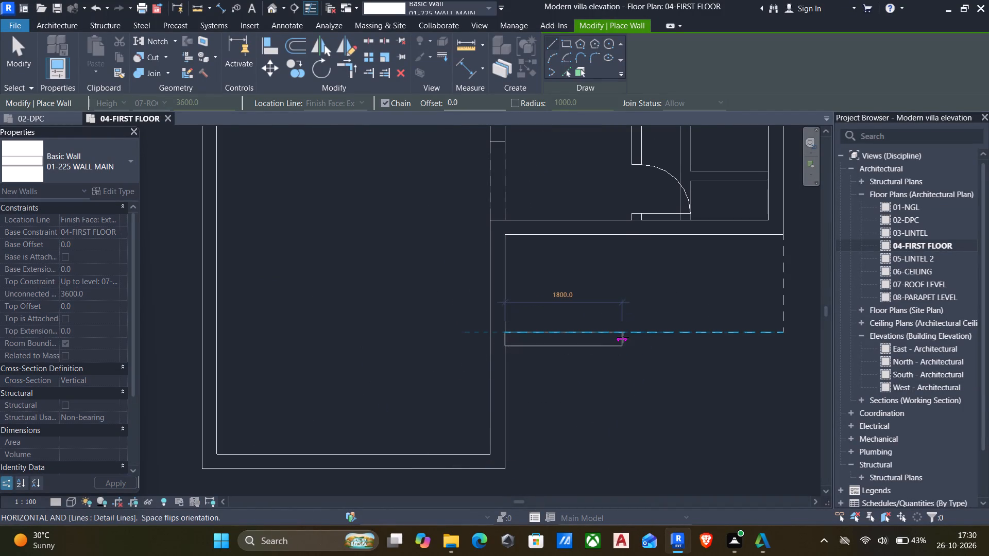
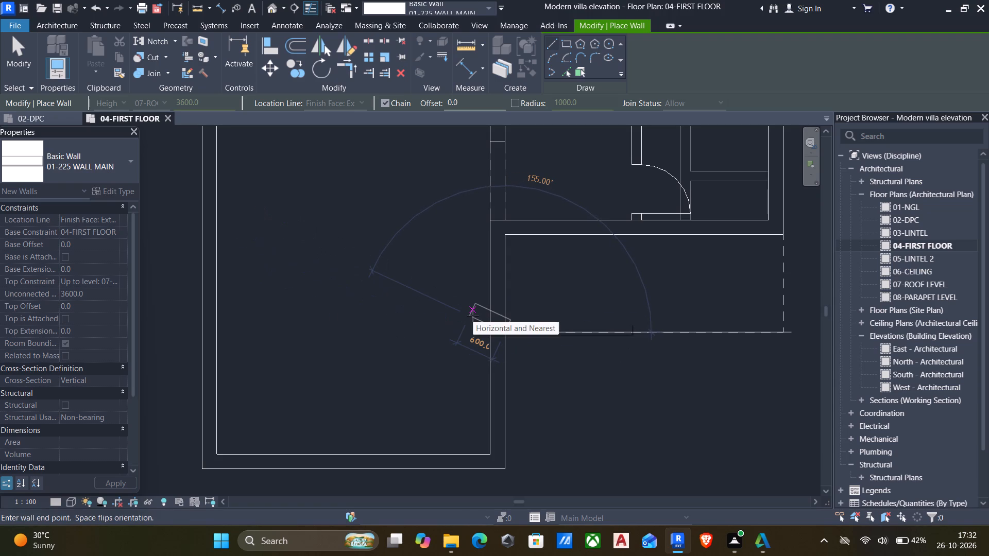
# Draw a 600 mm 01-225 WALL MAIN wall from the exterior wall along the horizontal dashed line: base offset -450, top 07-ROOF LEVEL, top offset -1950.
pyautogui.press('Escape')
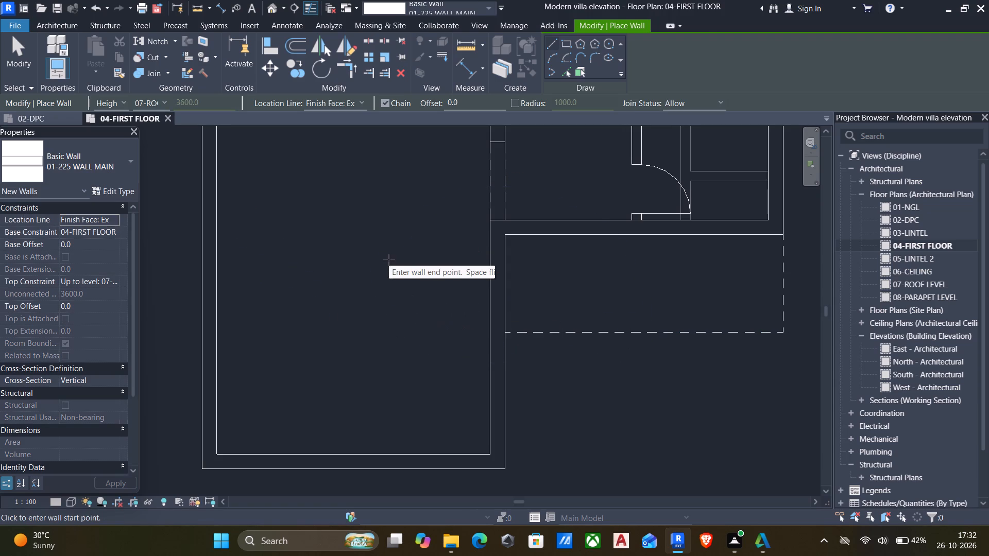
pyautogui.click(117, 281)
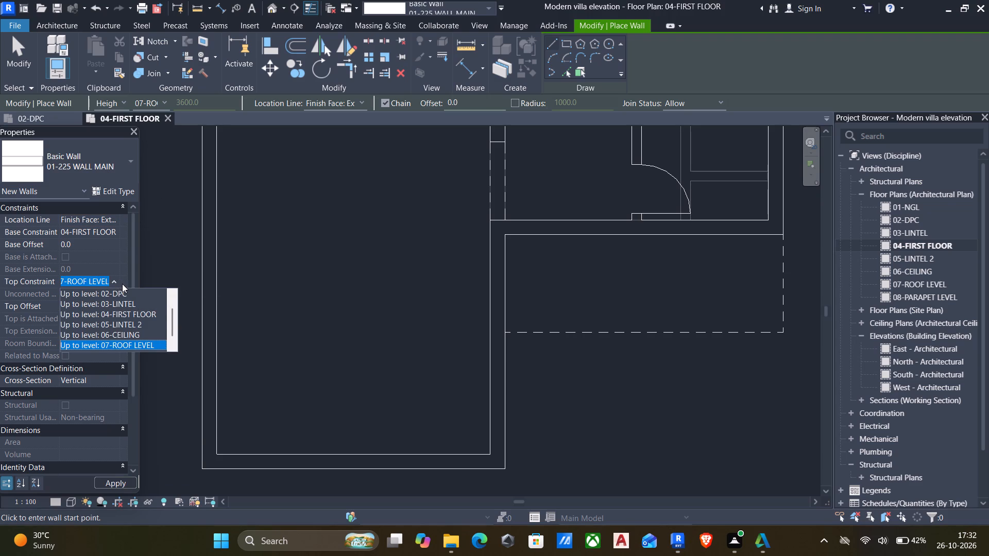
pyautogui.click(125, 323)
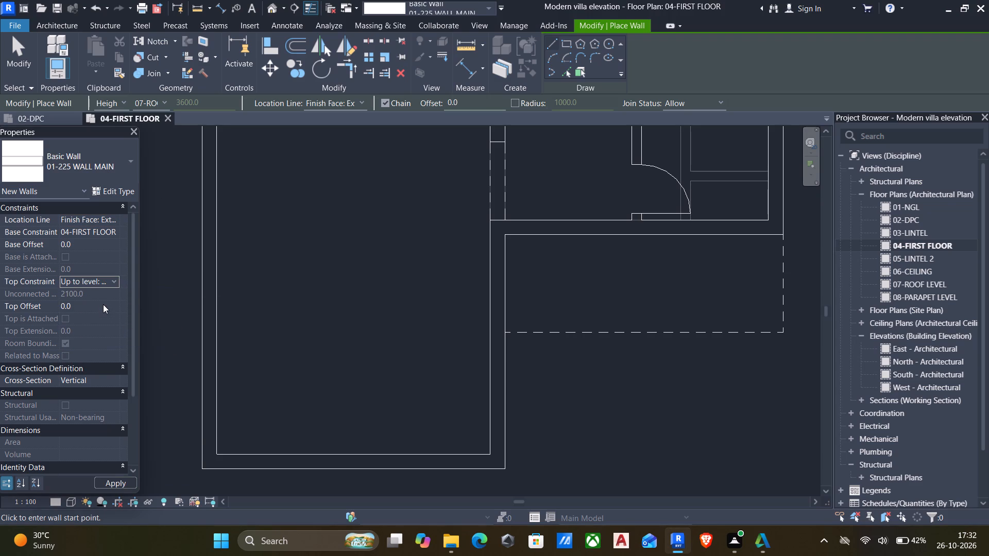
pyautogui.click(103, 304)
pyautogui.write('-1950')
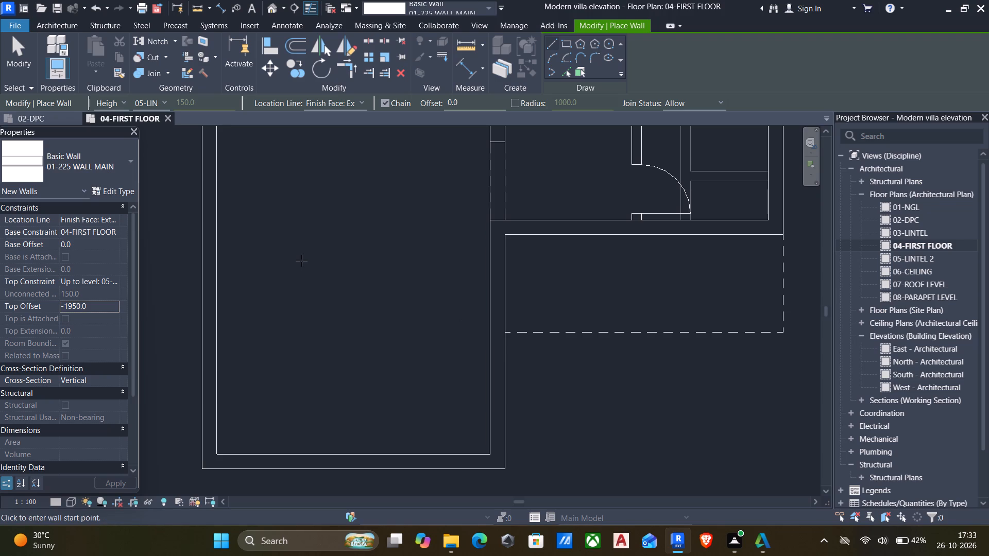
pyautogui.click(101, 246)
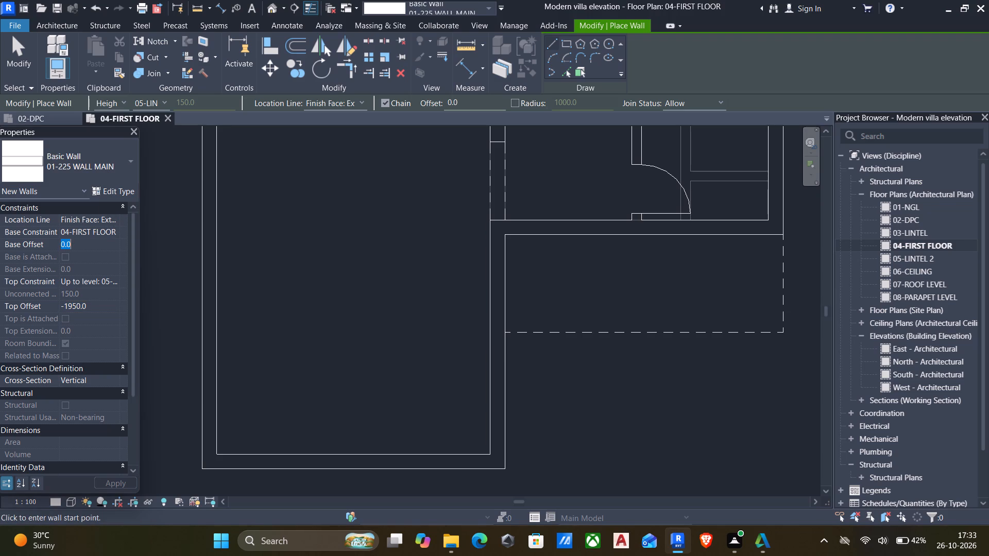
pyautogui.write('-450')
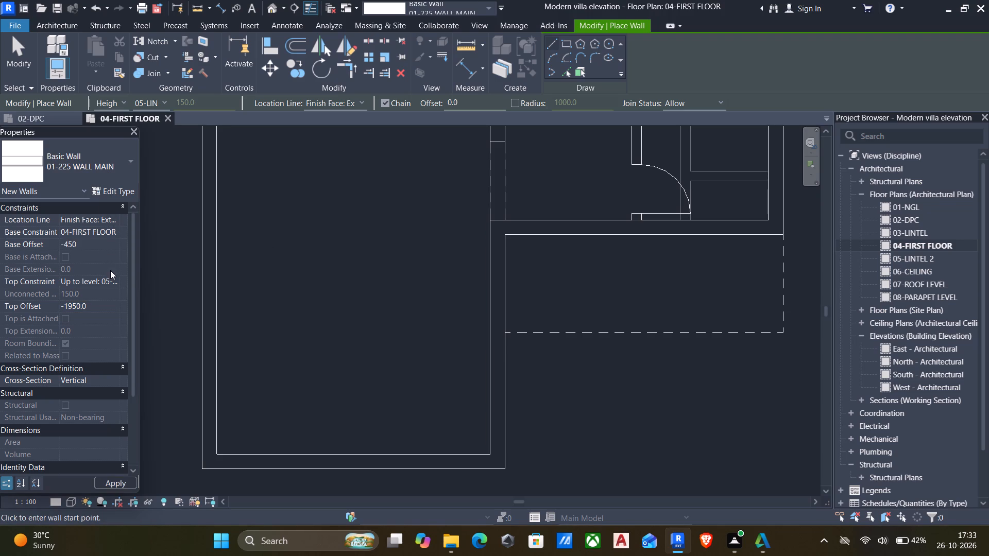
pyautogui.click(113, 281)
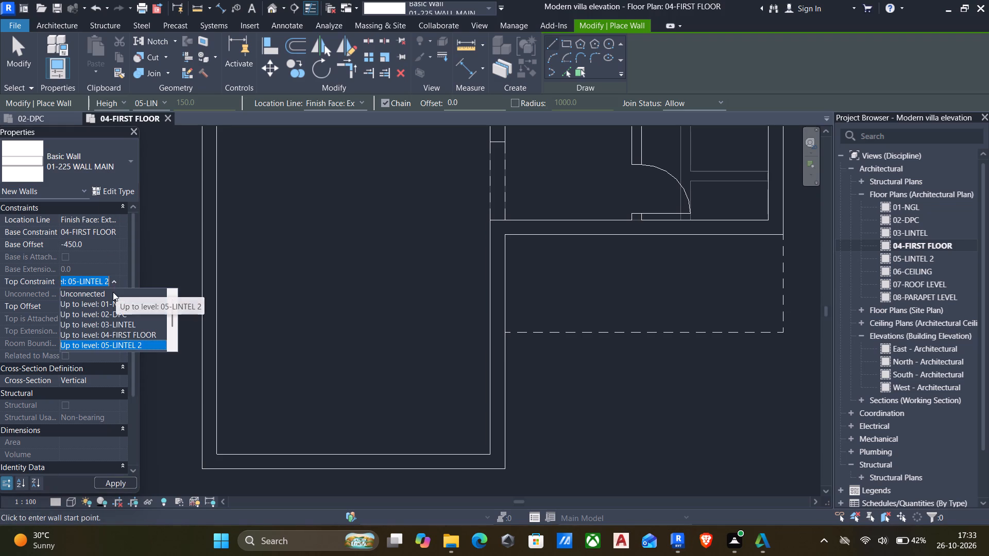
pyautogui.scroll(-4, 123, 333)
pyautogui.click(115, 329)
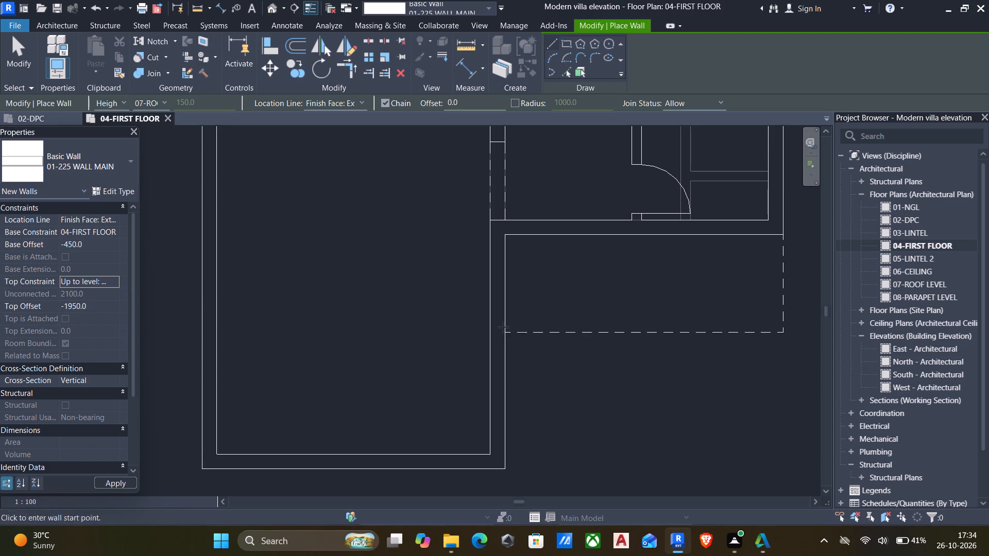
pyautogui.click(507, 334)
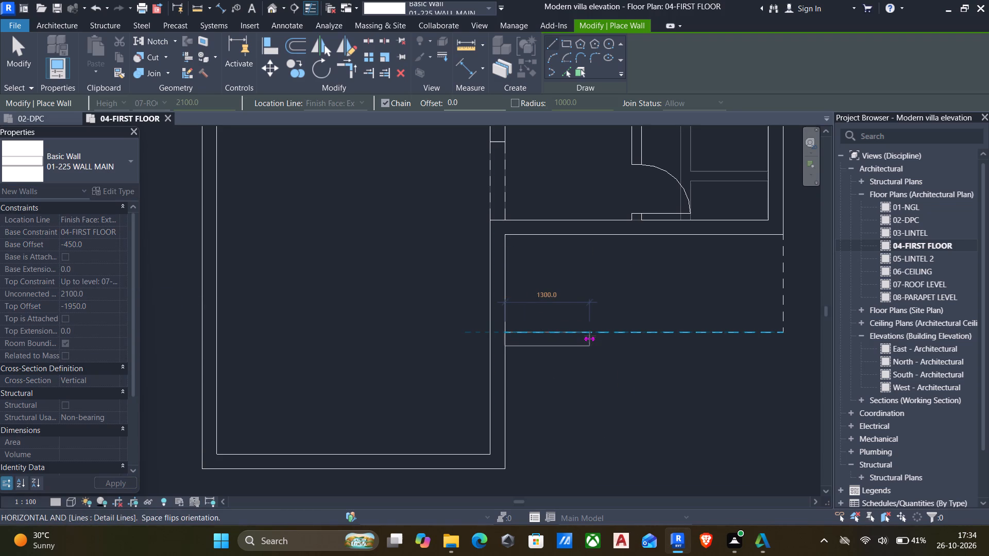
pyautogui.write('600')
pyautogui.press('Return')
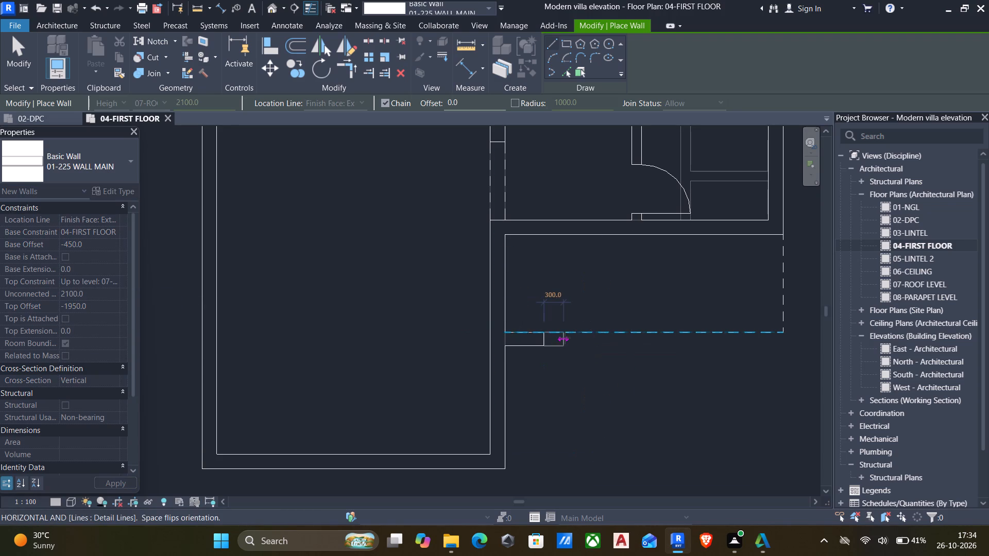
pyautogui.press('Escape')
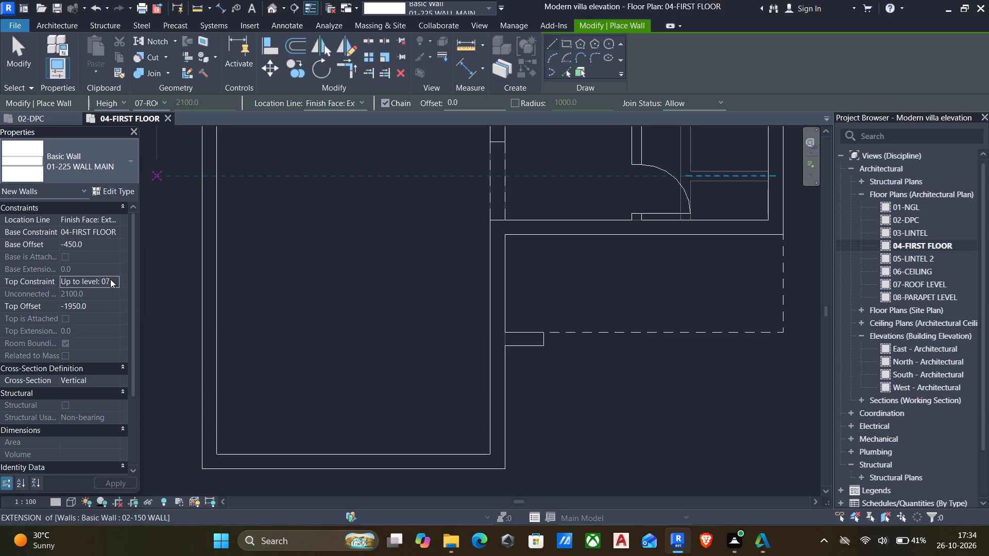
# Set the top offset of the new short wall at the start of the dashed line to 0.
pyautogui.click(110, 279)
pyautogui.click(110, 279)
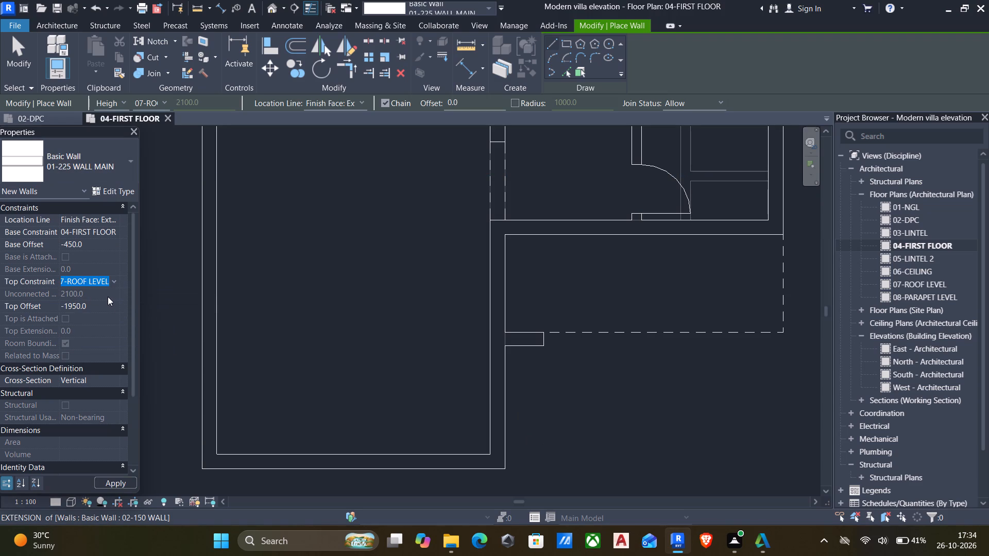
pyautogui.press('Escape')
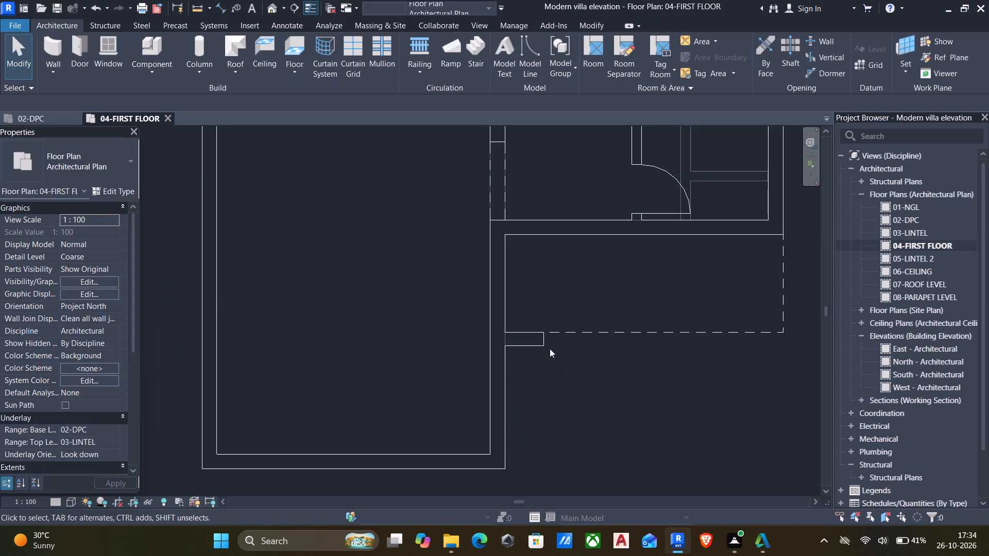
pyautogui.click(540, 341)
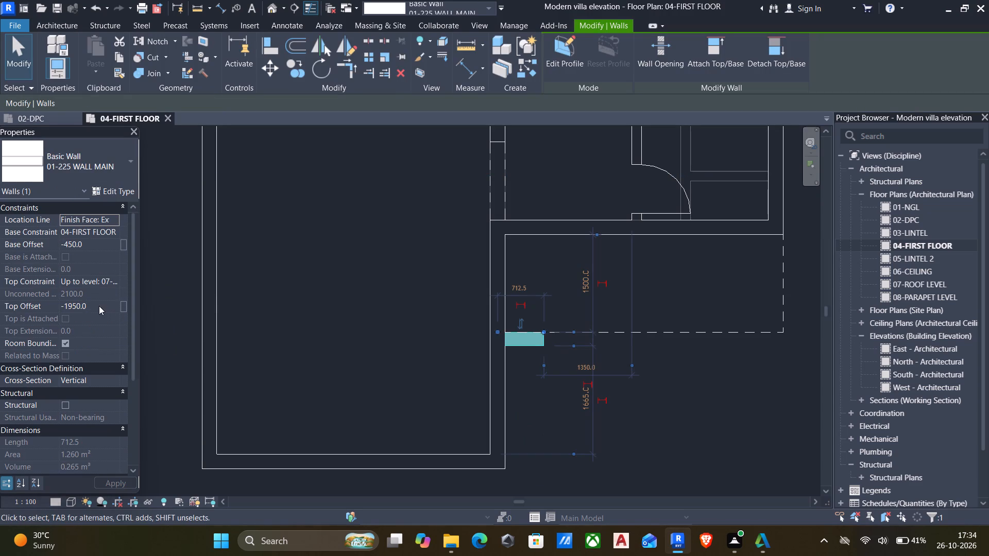
pyautogui.click(99, 306)
pyautogui.press('0')
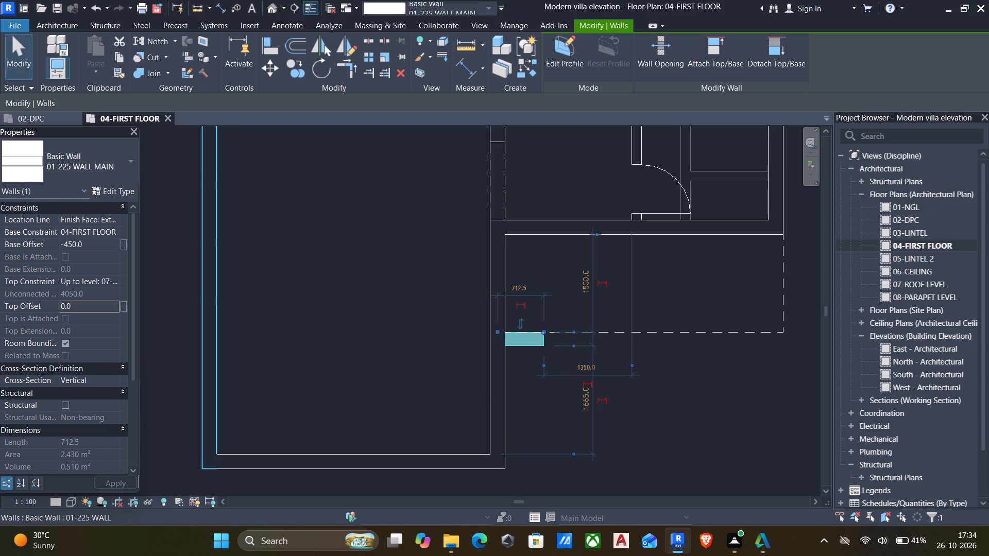
pyautogui.press('Escape')
# Continue along the dashed line from the short wall's end with an about 3560 mm wall, base offset 0, top constraint 05-LINTEL 2.
pyautogui.write('wa')
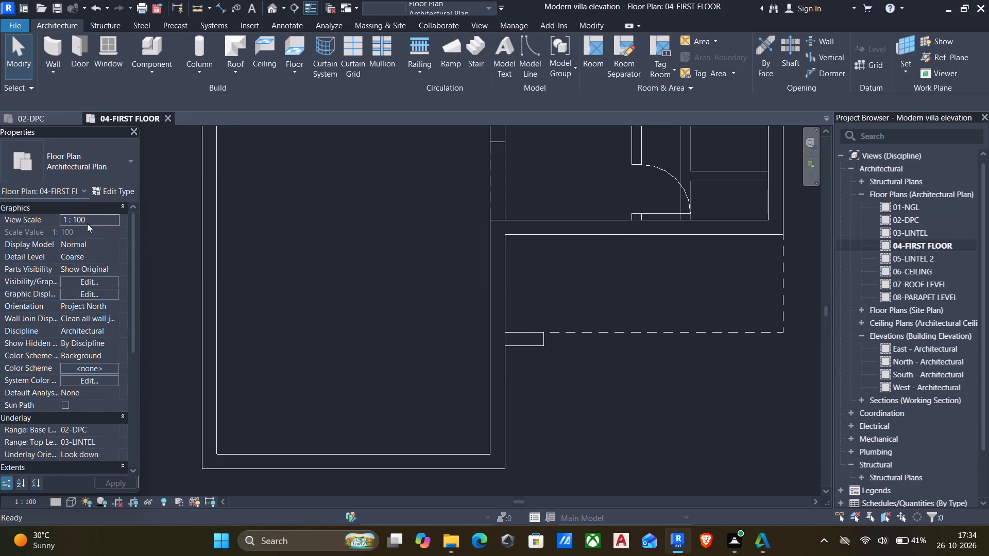
pyautogui.click(106, 245)
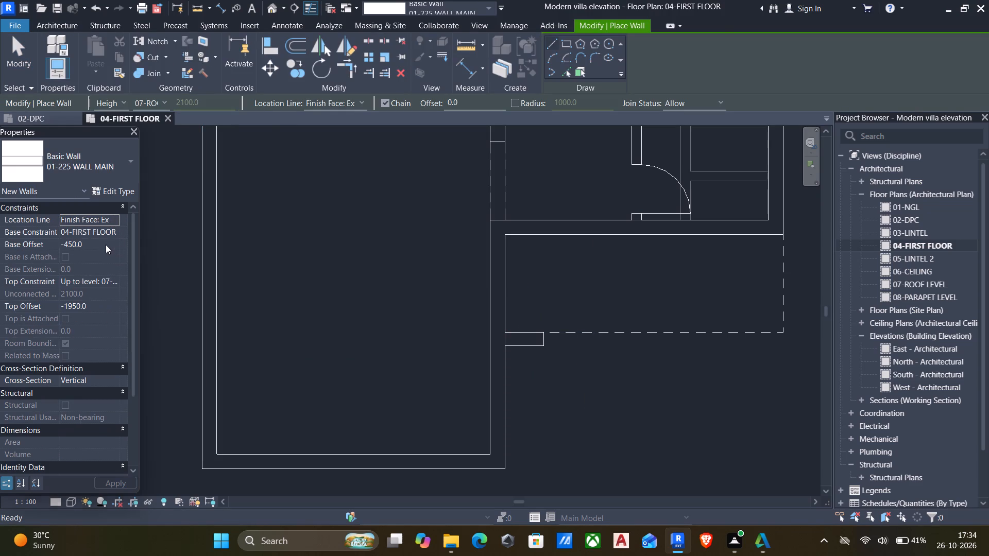
pyautogui.press('0')
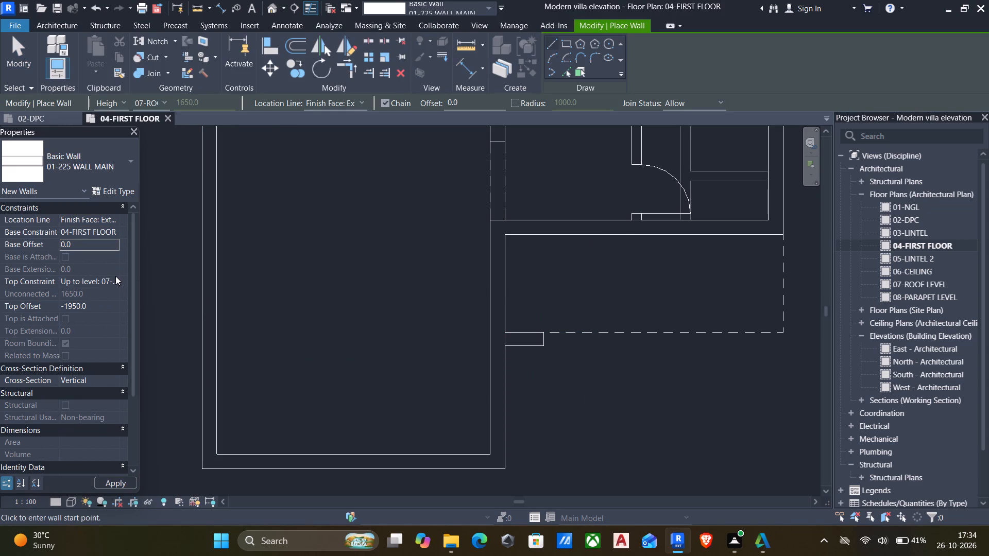
pyautogui.click(117, 277)
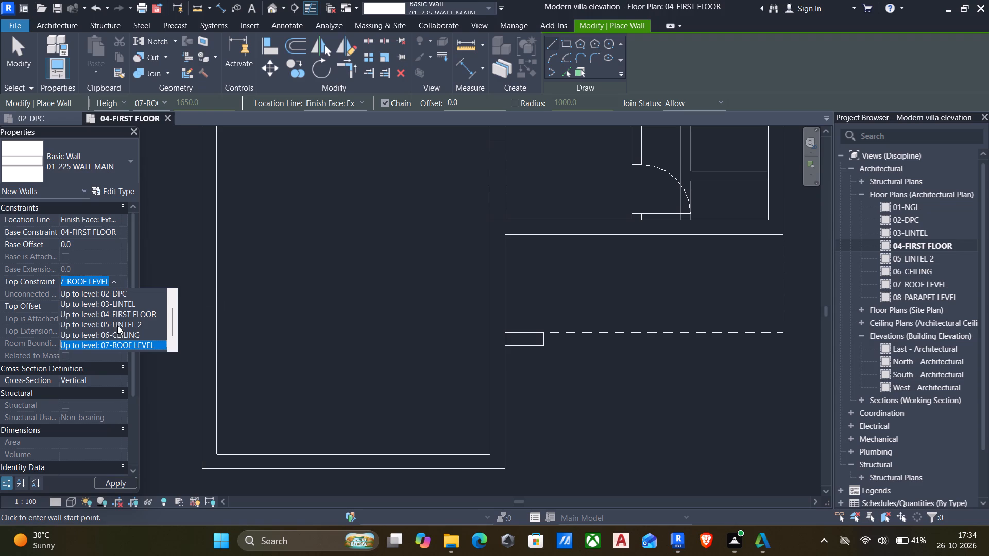
pyautogui.click(117, 323)
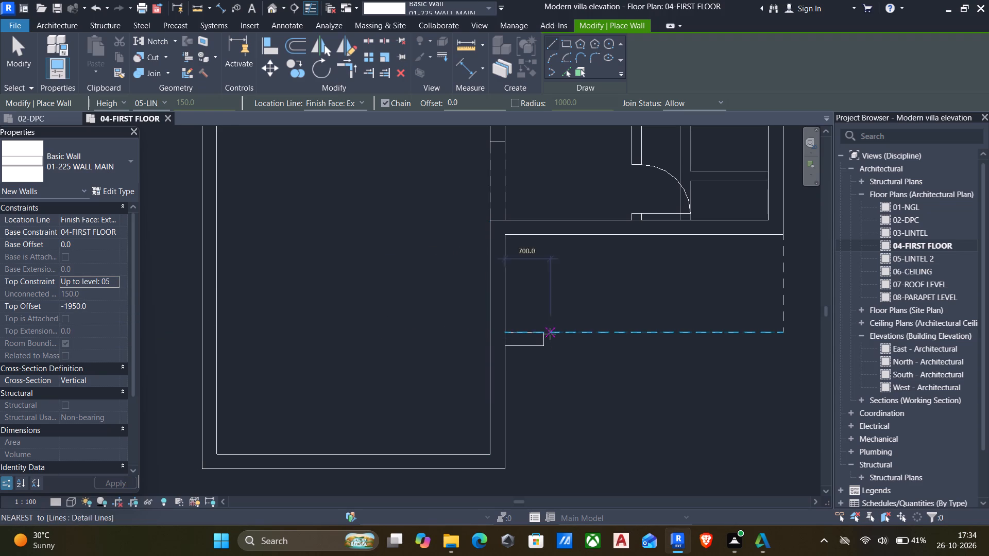
pyautogui.click(545, 332)
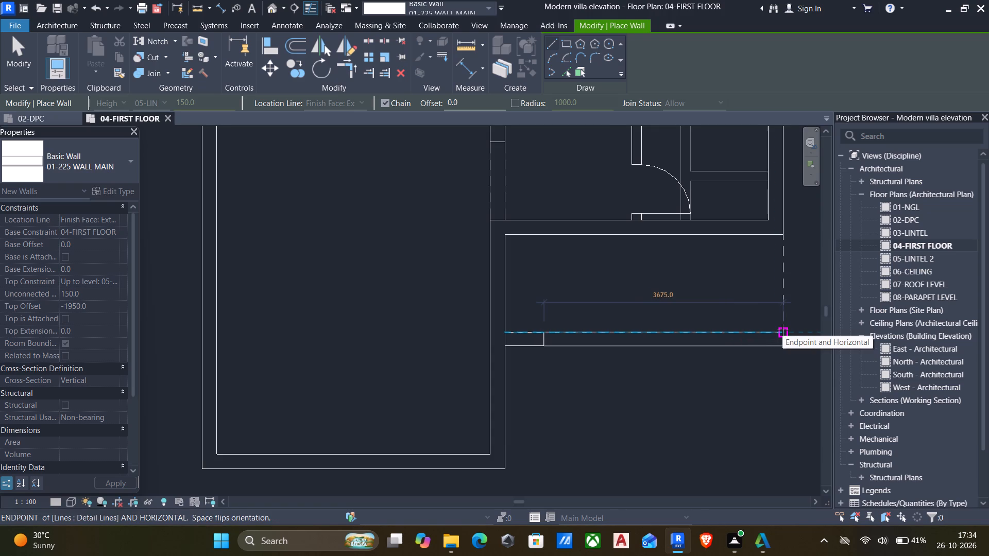
pyautogui.scroll(4, 782, 330)
pyautogui.click(776, 332)
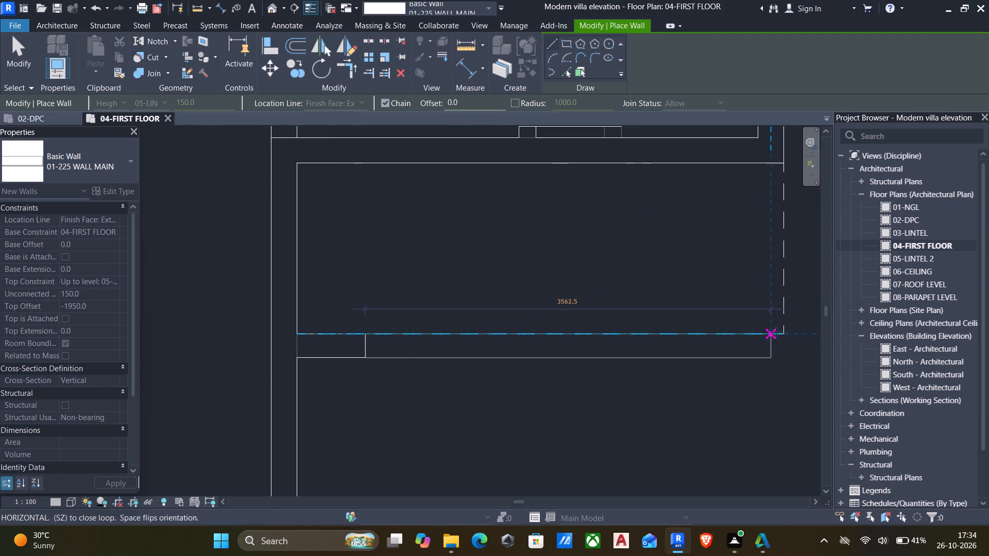
pyautogui.press('Escape')
pyautogui.moveTo(739, 264); pyautogui.dragTo(717, 385, button='middle')
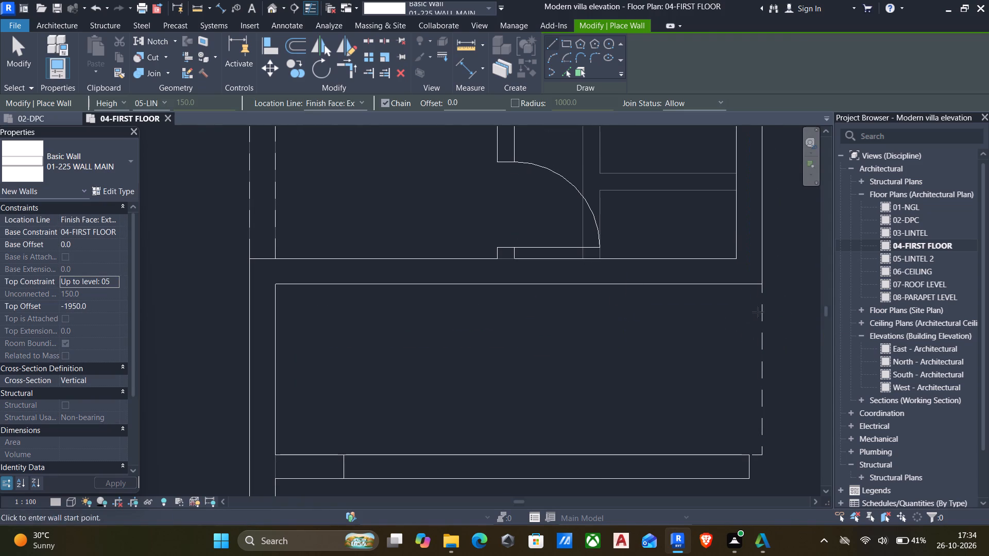
pyautogui.press('Escape')
# Draw a similar <Overhead> detail line about 1400 mm long, parallel to and 225 mm inside the vertical dashed line, ending at the horizontal one.
pyautogui.click(762, 312)
pyautogui.write('cs')
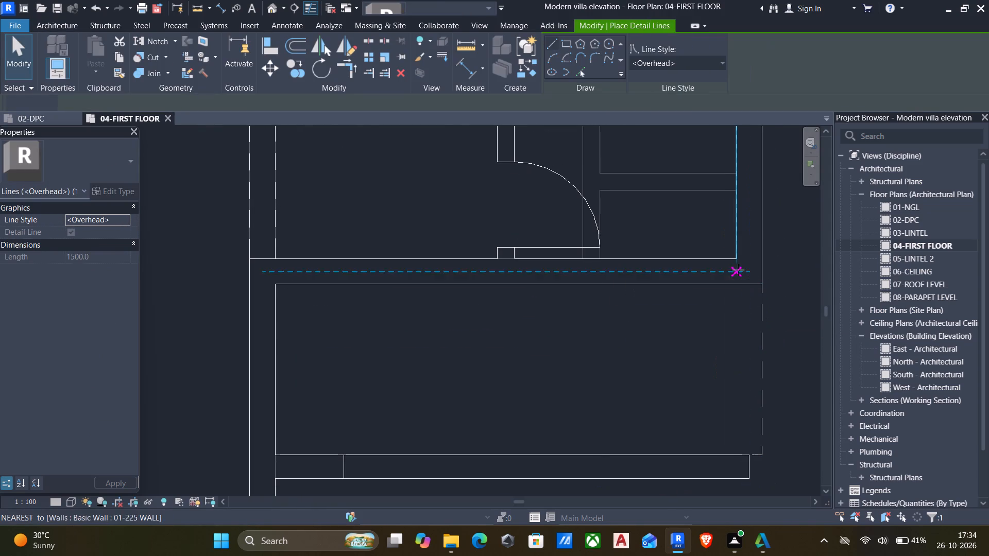
pyautogui.click(733, 291)
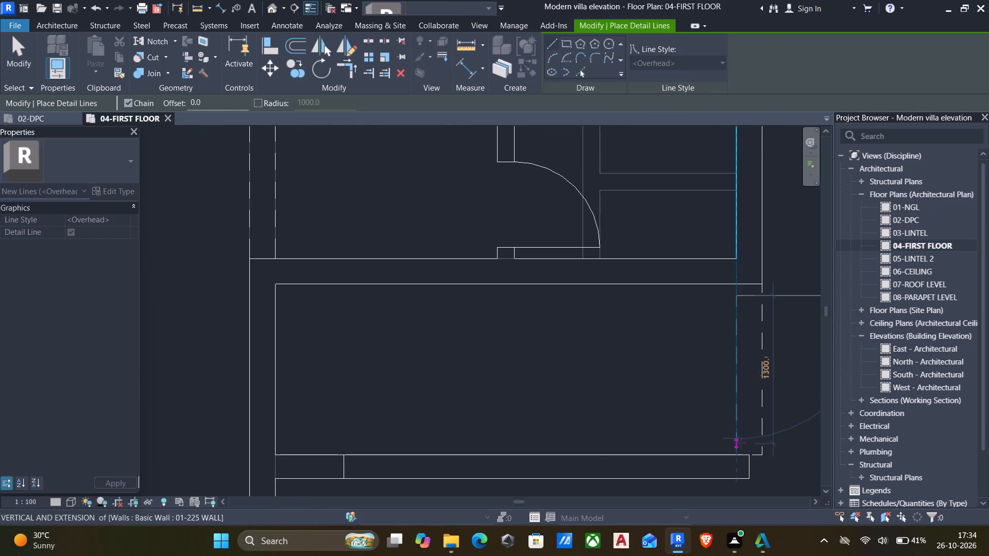
pyautogui.click(741, 453)
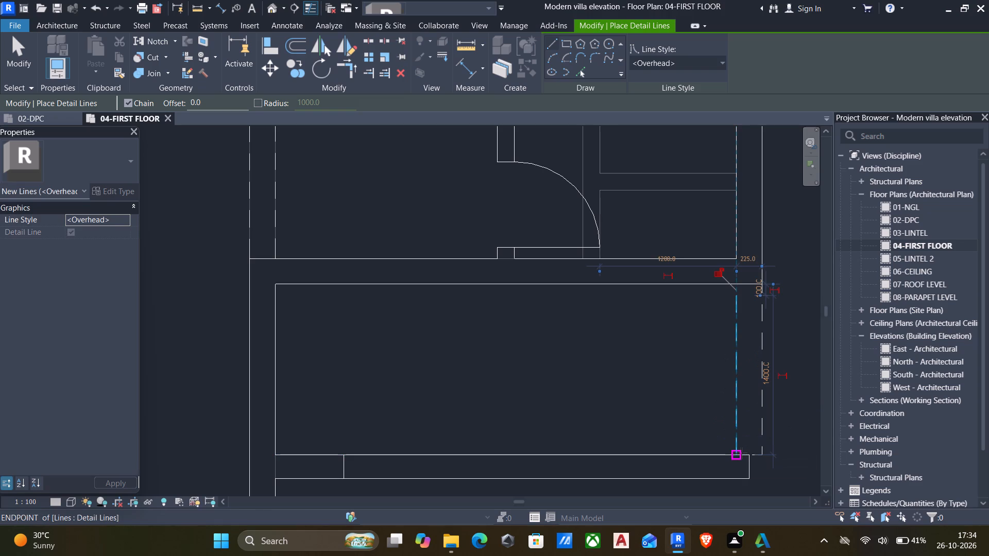
pyautogui.press('Escape')
pyautogui.scroll(-2, 620, 435)
pyautogui.moveTo(619, 435); pyautogui.dragTo(625, 374, button='middle')
pyautogui.press('Escape')
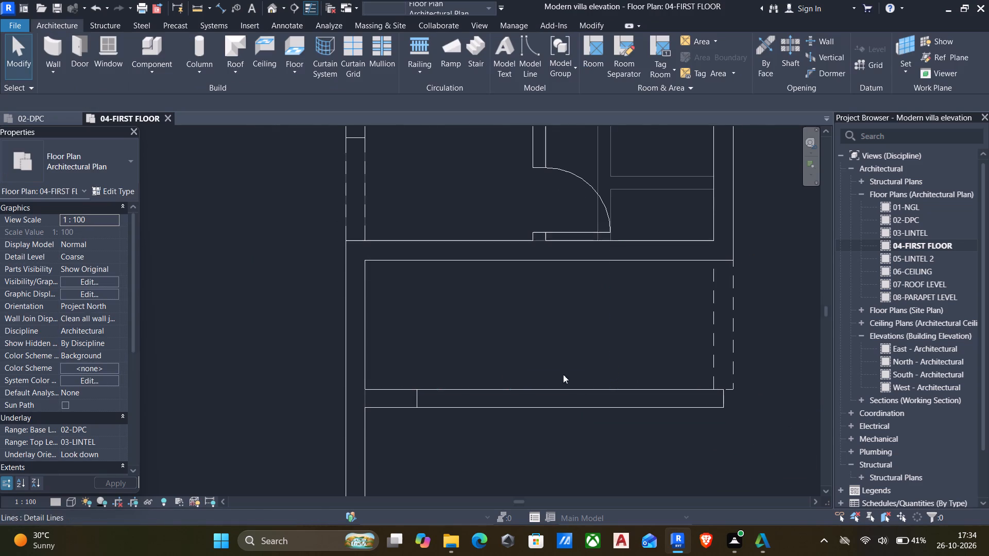
# Open the 3D view and examine the tall short wall and the low wall beside it.
pyautogui.click(268, 10)
pyautogui.scroll(-3, 407, 323)
pyautogui.scroll(6, 376, 385)
pyautogui.scroll(6, 418, 183)
pyautogui.scroll(6, 380, 338)
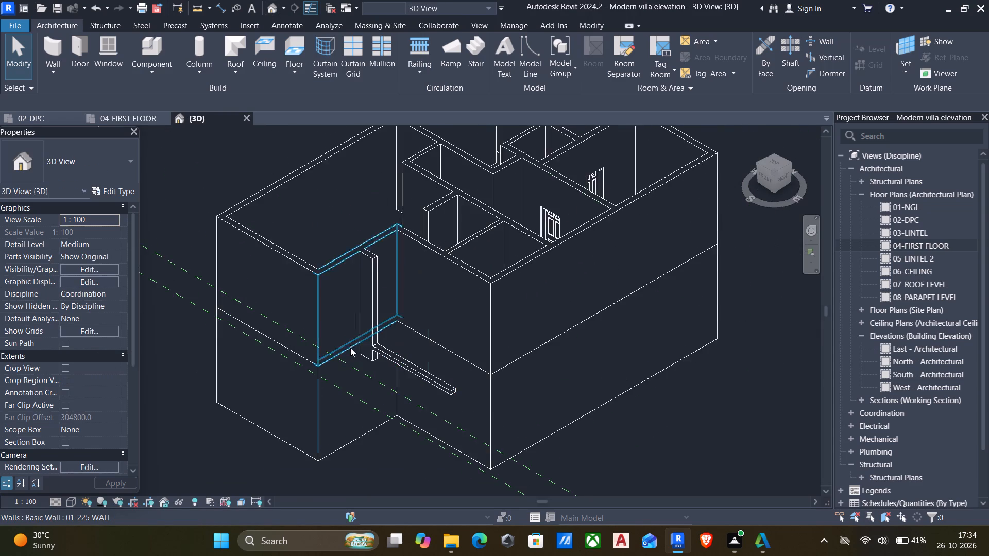
pyautogui.scroll(6, 351, 348)
pyautogui.press('Escape')
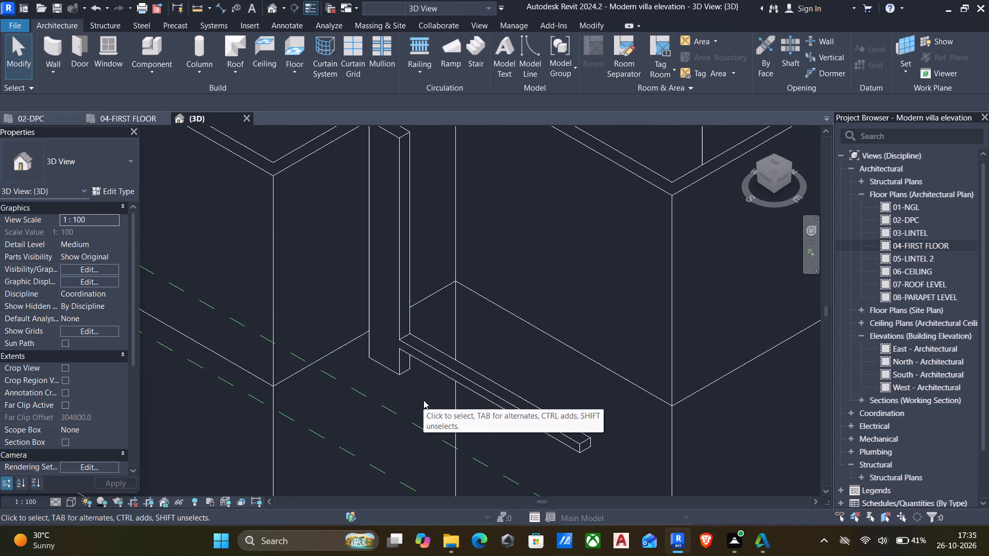
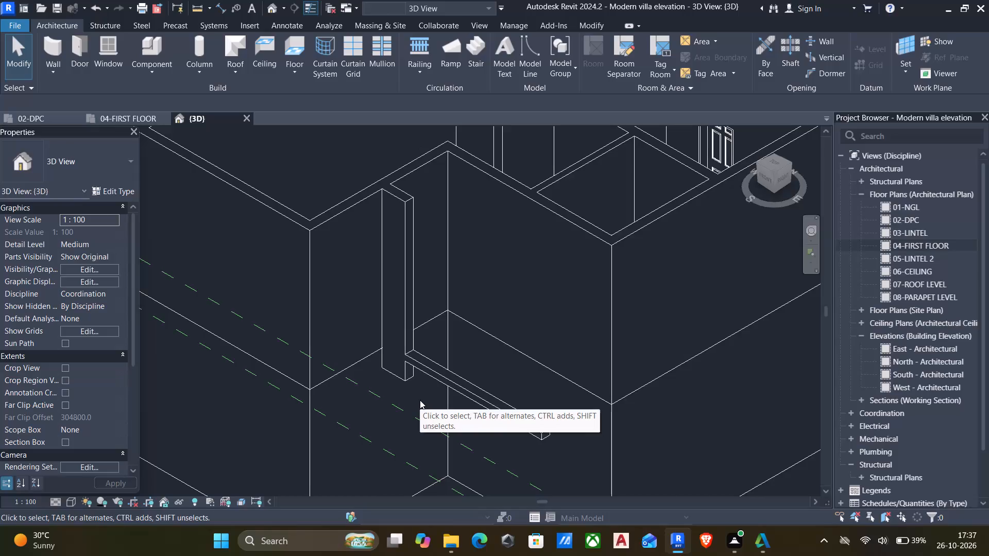
# Set the low wall's base offset to -450 in the 04-FIRST FLOOR plan, matching the tall short wall beside it.
pyautogui.moveTo(431, 433); pyautogui.dragTo(508, 414, button='middle')
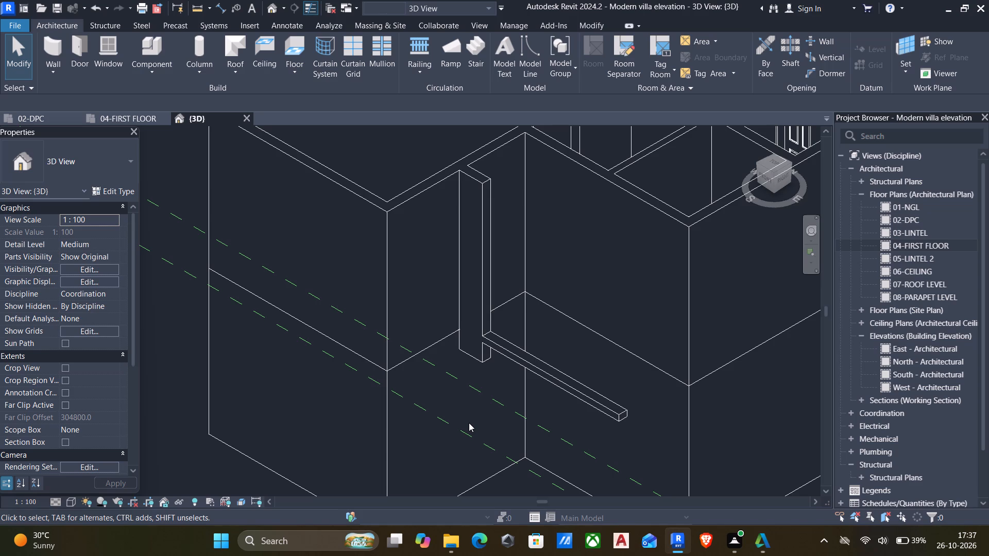
pyautogui.scroll(1, 467, 414)
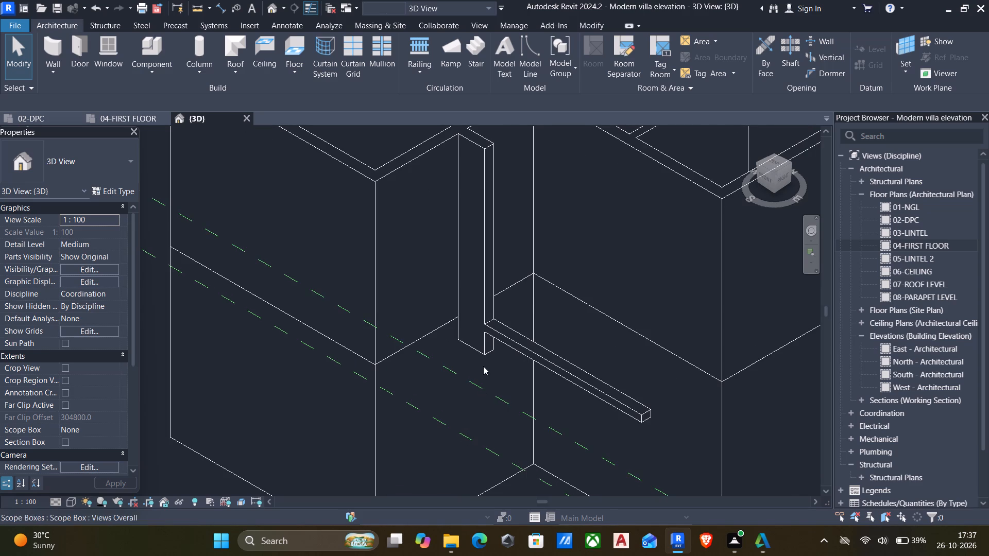
pyautogui.click(519, 342)
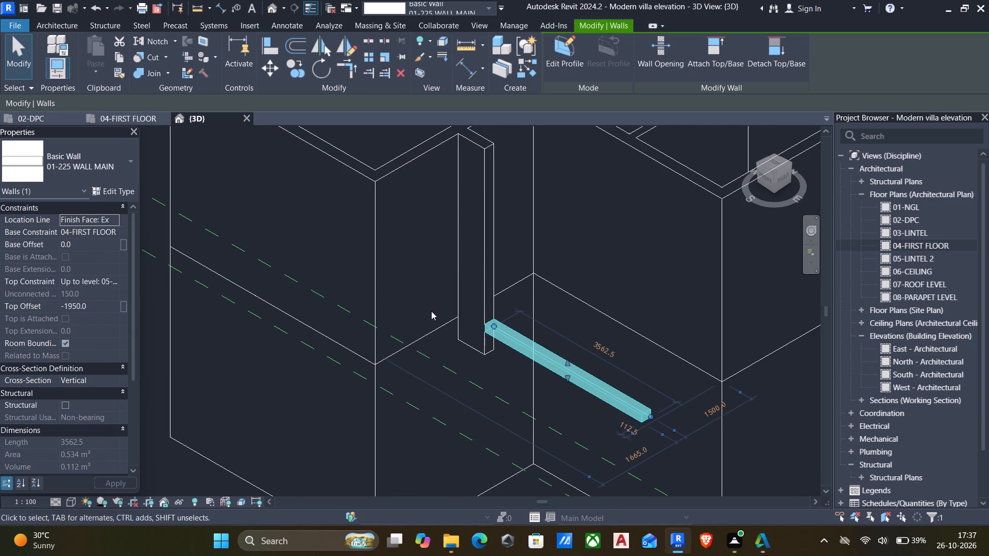
pyautogui.click(489, 290)
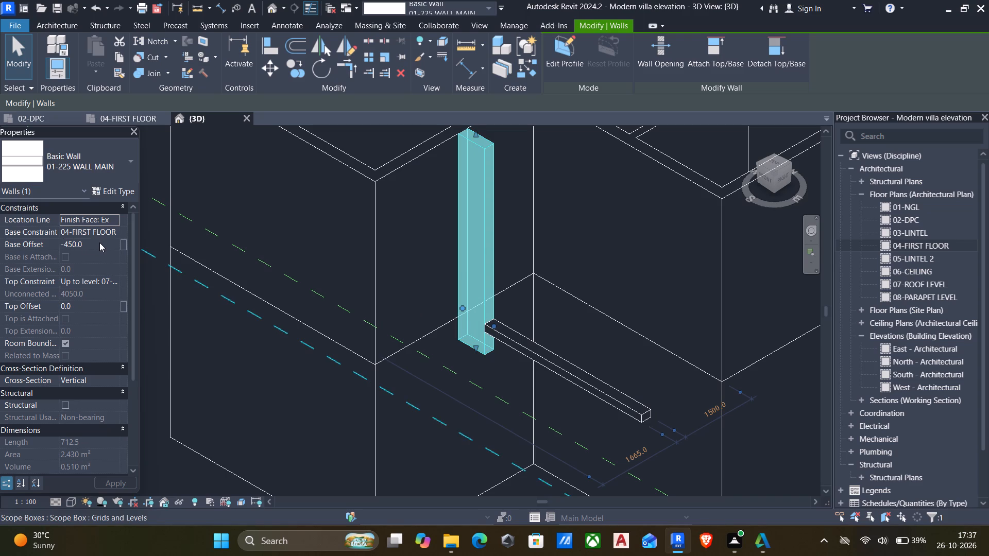
pyautogui.scroll(-2, 99, 242)
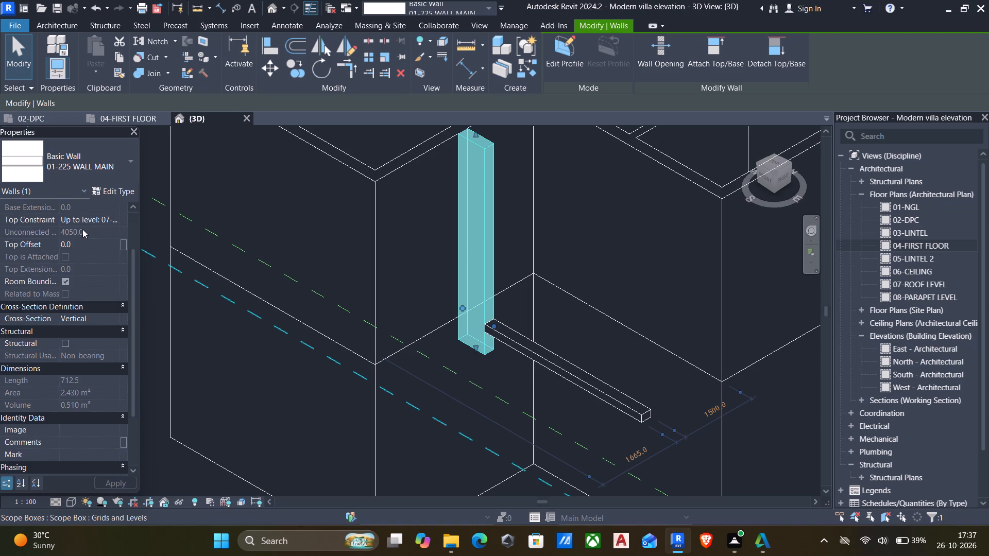
pyautogui.scroll(5, 81, 229)
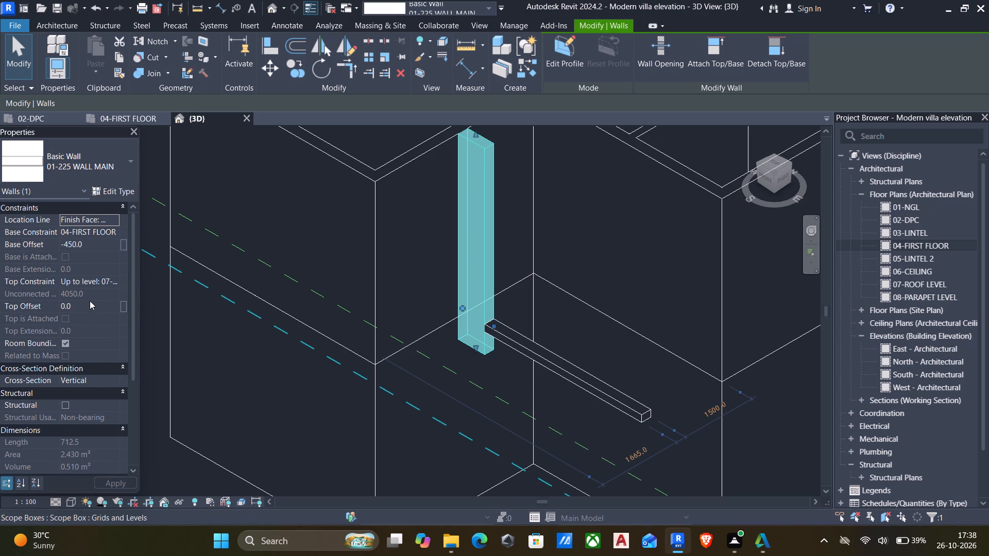
pyautogui.click(879, 241)
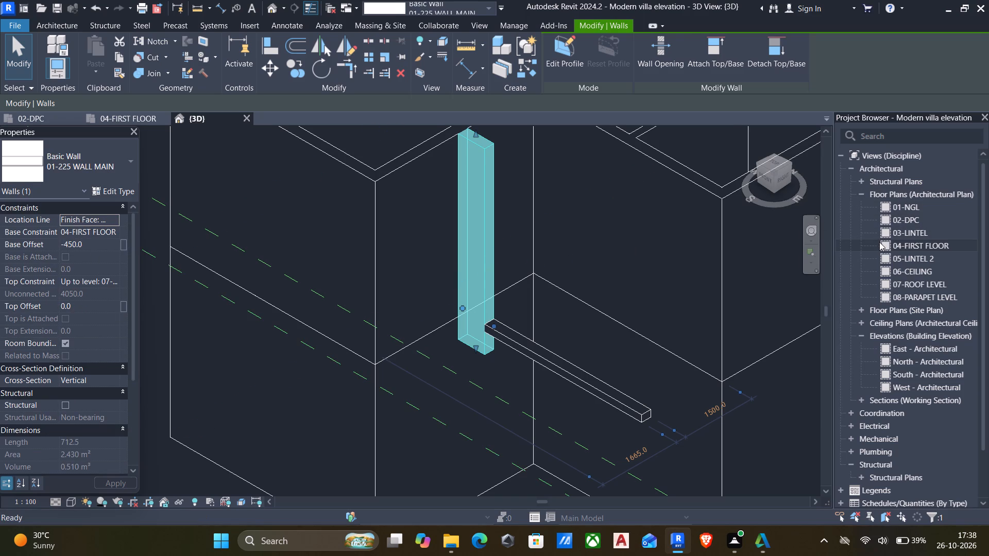
pyautogui.click(886, 246)
pyautogui.doubleClick(888, 247)
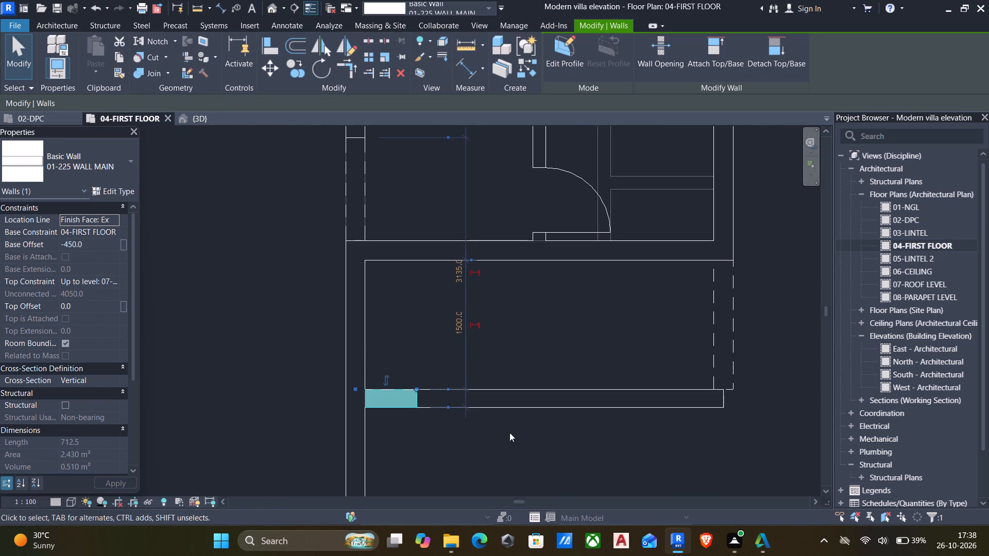
pyautogui.scroll(3, 525, 427)
pyautogui.click(527, 390)
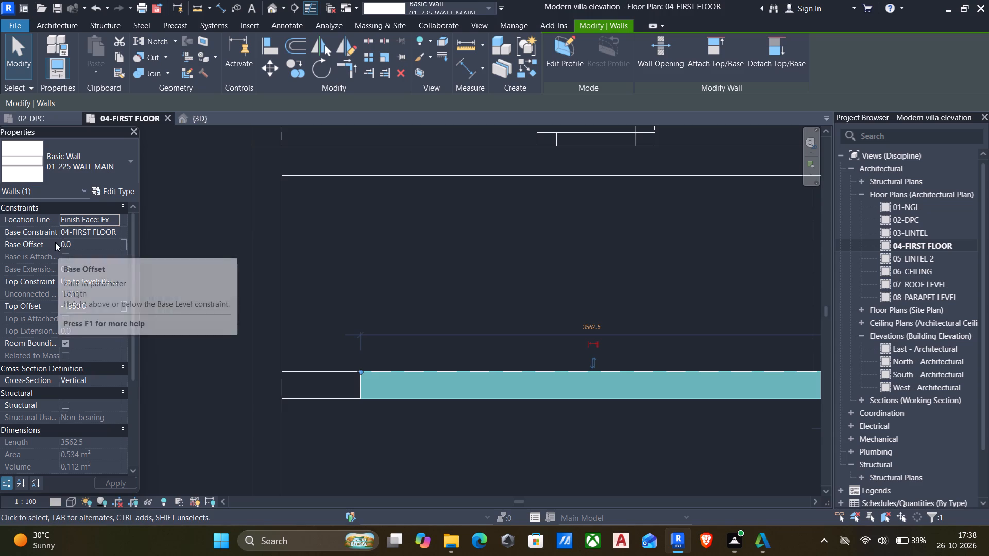
pyautogui.click(79, 241)
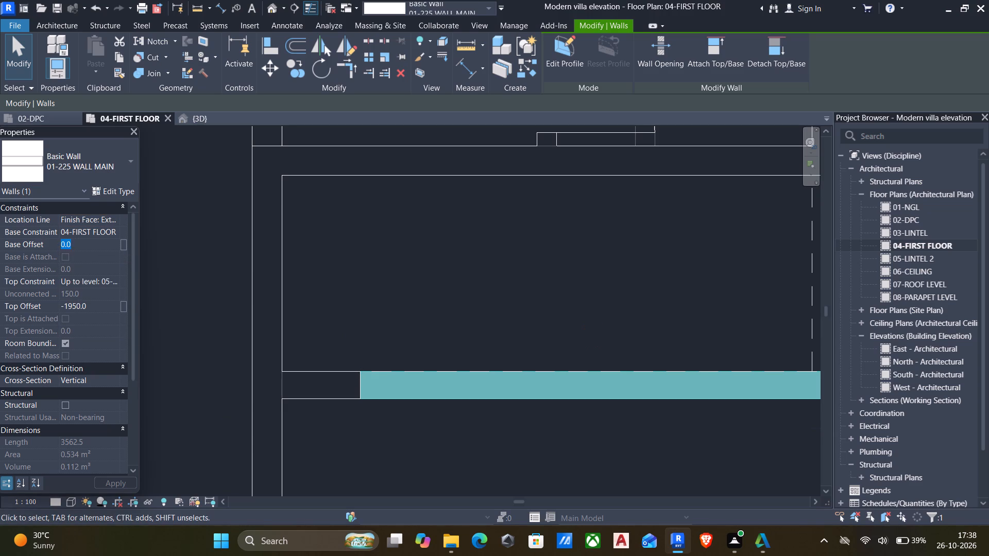
pyautogui.write('-4')
pyautogui.press('5')
pyautogui.press('0')
pyautogui.scroll(-2, 366, 298)
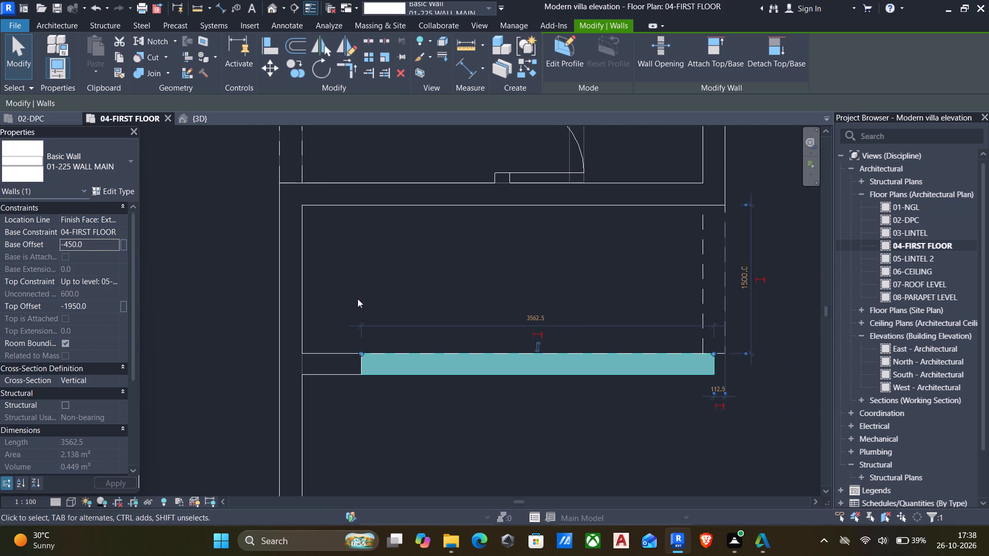
pyautogui.click(340, 292)
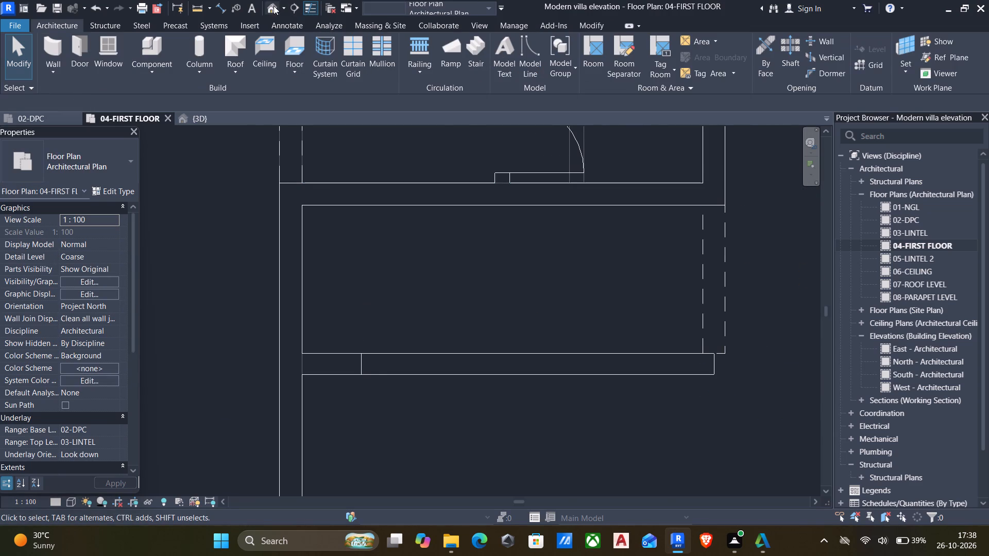
# Open the 3D view and display the model in a shaded visual style.
pyautogui.click(273, 6)
pyautogui.press('Escape')
pyautogui.scroll(-5, 378, 336)
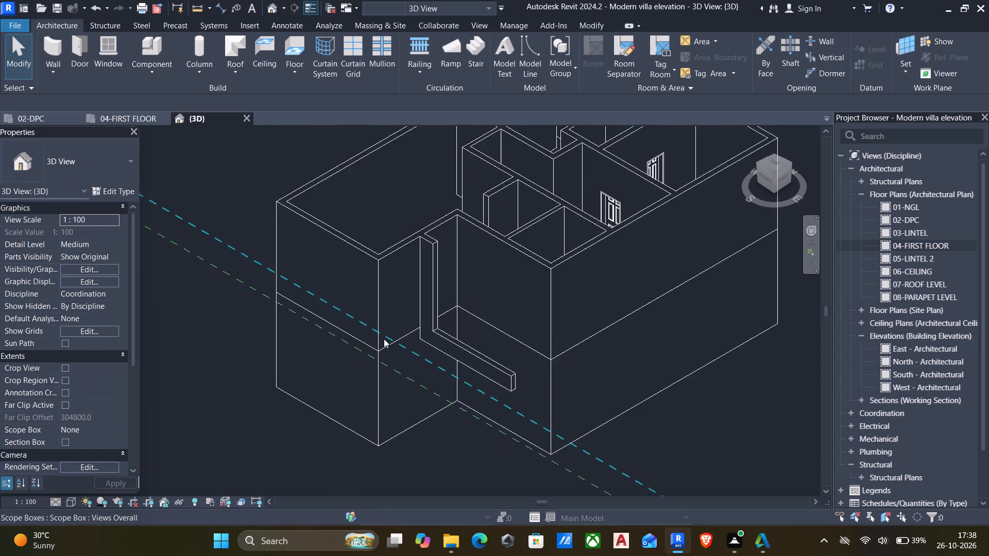
pyautogui.keyDown('shift'); pyautogui.moveTo(384, 339); pyautogui.dragTo(370, 289, button='middle'); pyautogui.keyUp('shift')
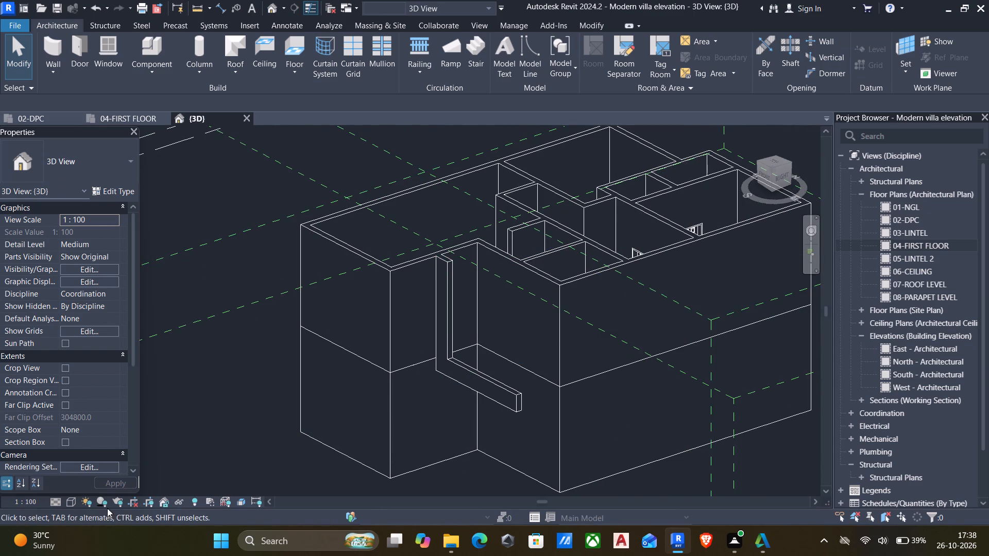
pyautogui.click(75, 500)
pyautogui.click(84, 444)
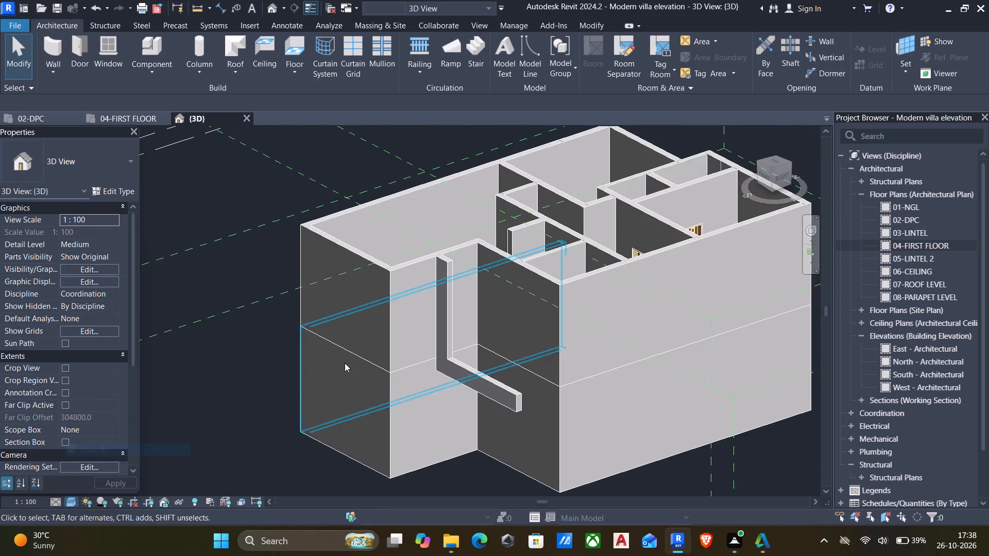
# Examine the tall short wall and the deepened low wall against the shaded villa from several angles.
pyautogui.scroll(5, 507, 329)
pyautogui.keyDown('shift'); pyautogui.moveTo(484, 329); pyautogui.dragTo(496, 314, button='middle'); pyautogui.keyUp('shift')
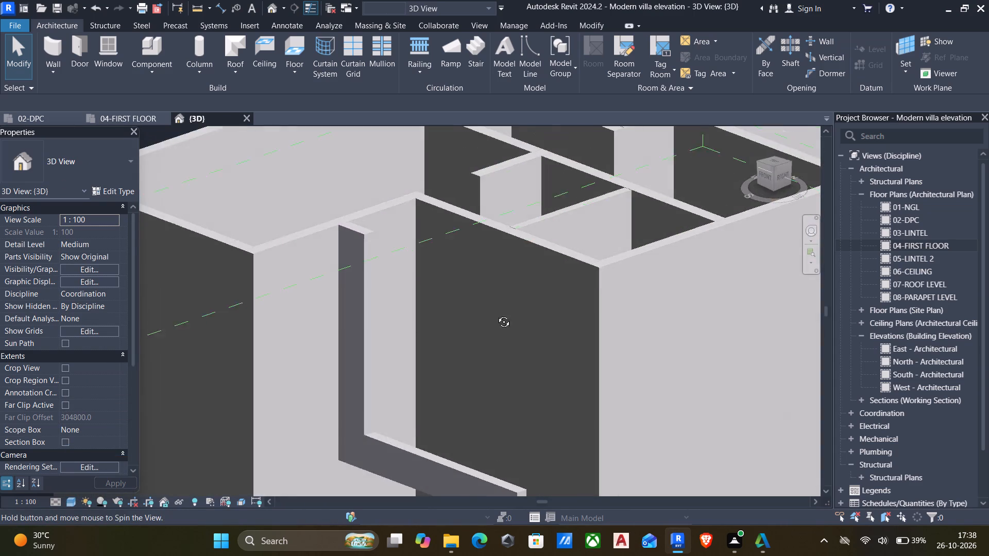
pyautogui.keyDown('shift'); pyautogui.moveTo(496, 314); pyautogui.dragTo(507, 311, button='middle'); pyautogui.keyUp('shift')
pyautogui.scroll(-7, 525, 325)
pyautogui.scroll(-4, 461, 288)
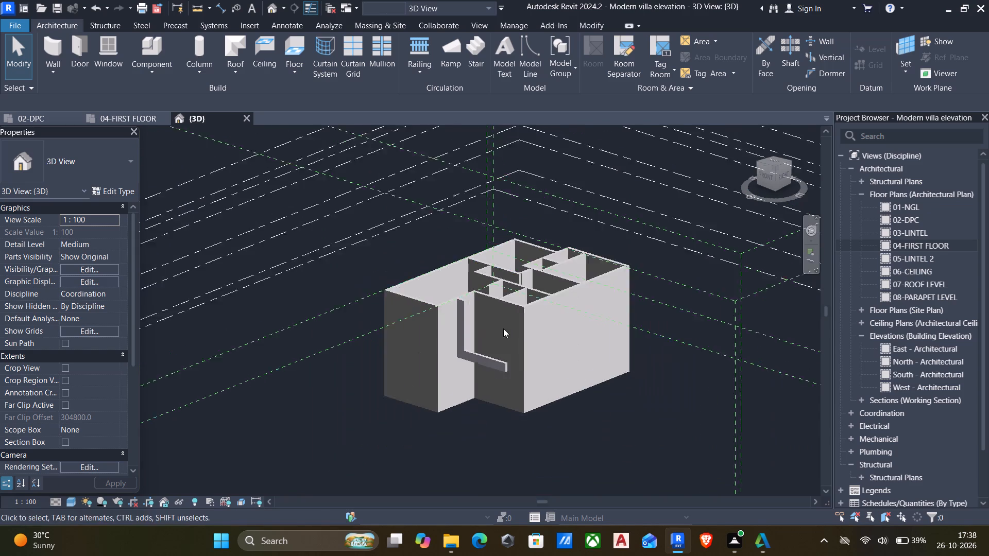
pyautogui.moveTo(519, 343); pyautogui.dragTo(493, 304, button='middle')
pyautogui.scroll(6, 493, 304)
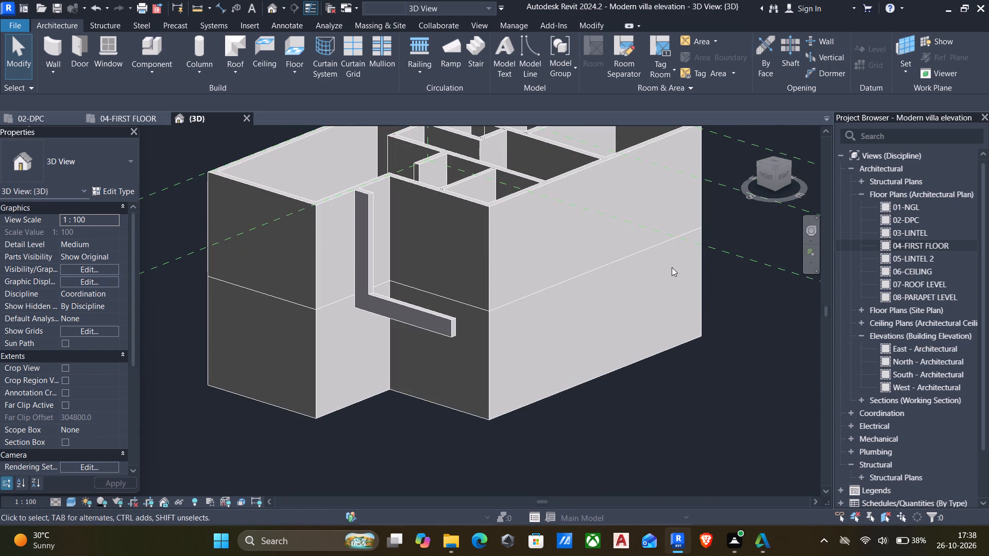
pyautogui.moveTo(664, 285); pyautogui.dragTo(629, 292, button='middle')
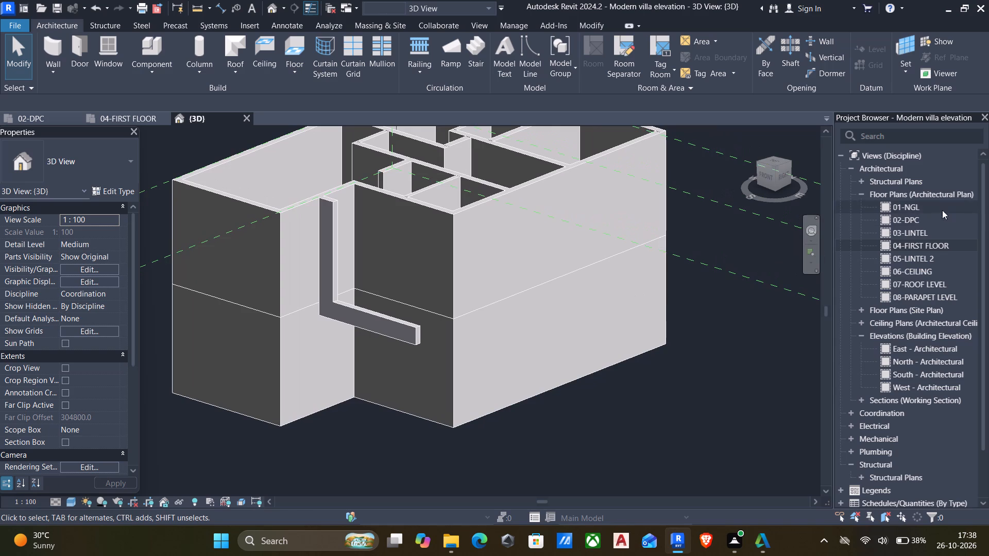
# Set the underlay base level of the 04-FIRST FLOOR plan to None.
pyautogui.doubleClick(882, 246)
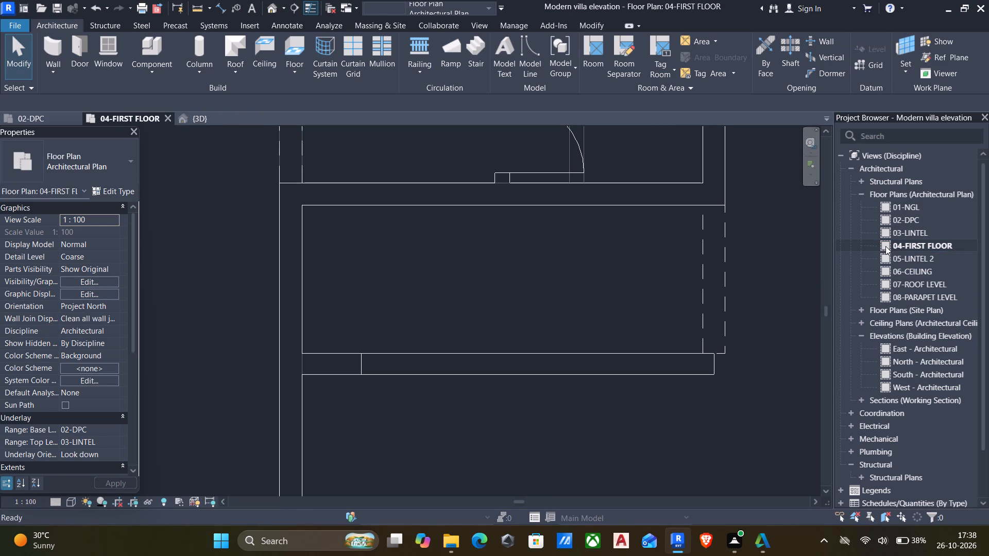
pyautogui.scroll(-6, 845, 248)
pyautogui.scroll(-6, 540, 248)
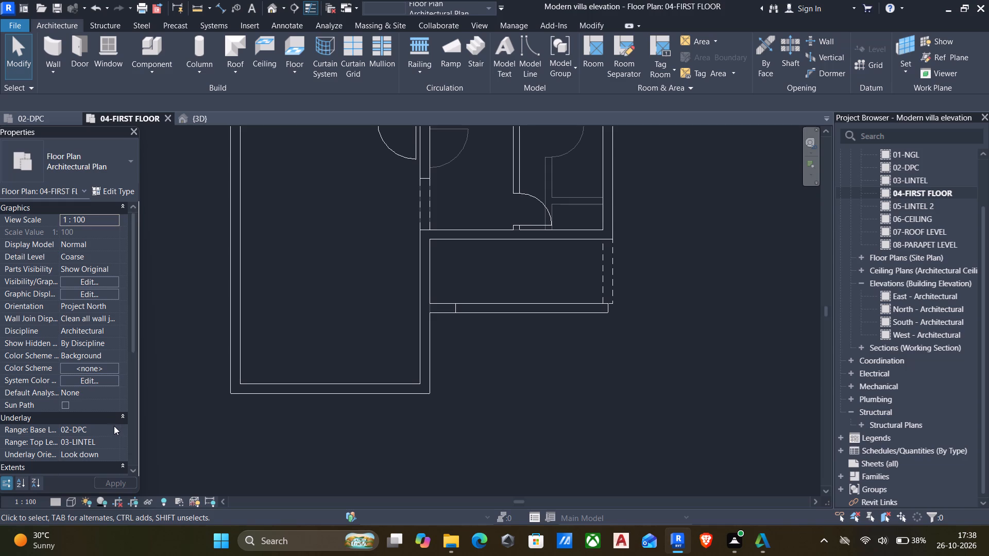
pyautogui.click(114, 427)
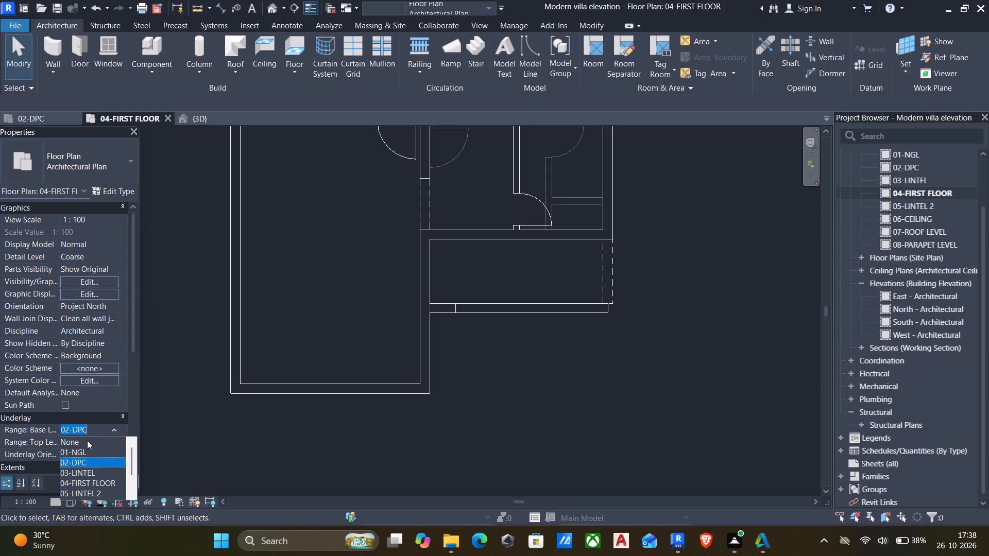
pyautogui.click(87, 440)
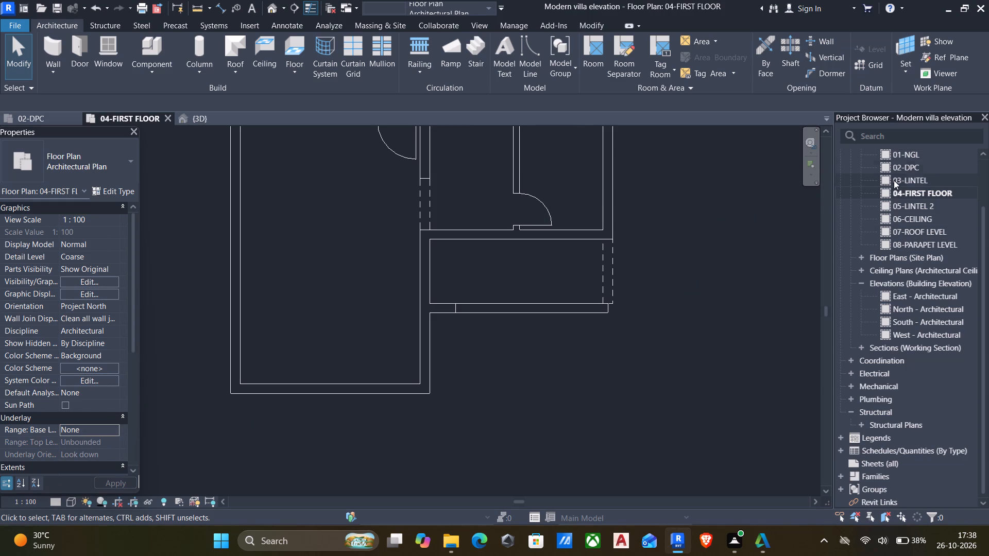
# In the 02-DPC plan, start a floor and duplicate the Generic - 12" floor type as "01-150 floor".
pyautogui.doubleClick(885, 167)
pyautogui.scroll(-6, 521, 258)
pyautogui.moveTo(510, 275); pyautogui.dragTo(529, 257, button='middle')
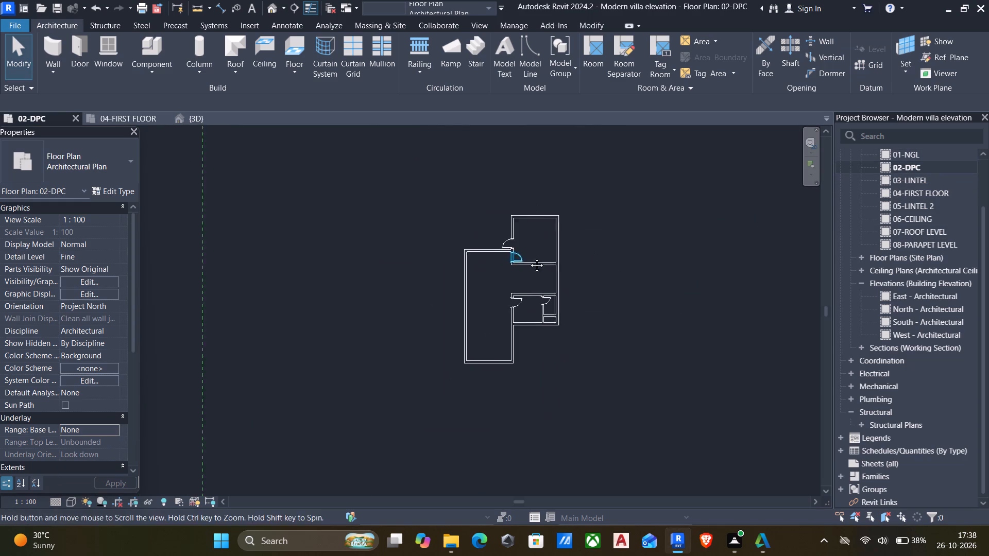
pyautogui.moveTo(529, 257); pyautogui.dragTo(533, 254, button='middle')
pyautogui.scroll(1, 538, 248)
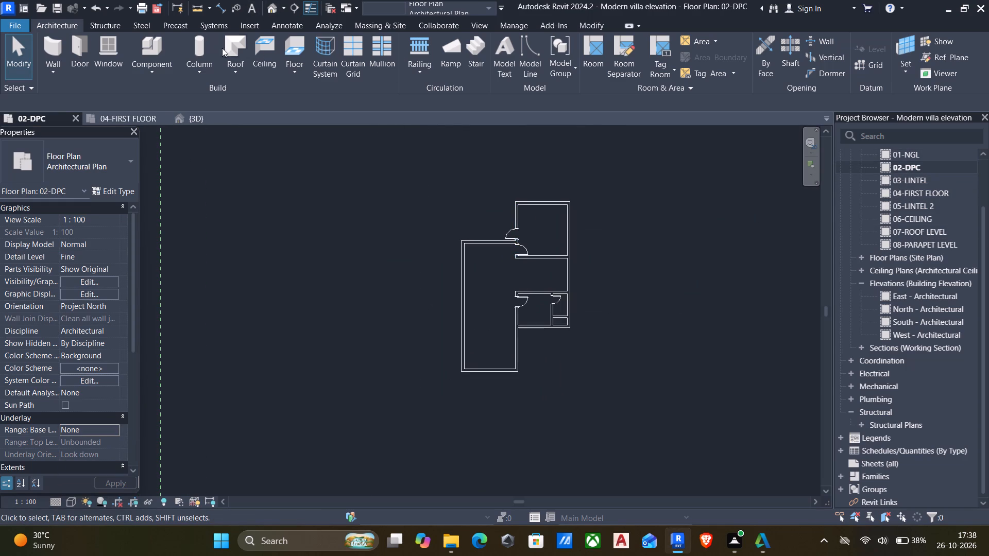
pyautogui.click(290, 51)
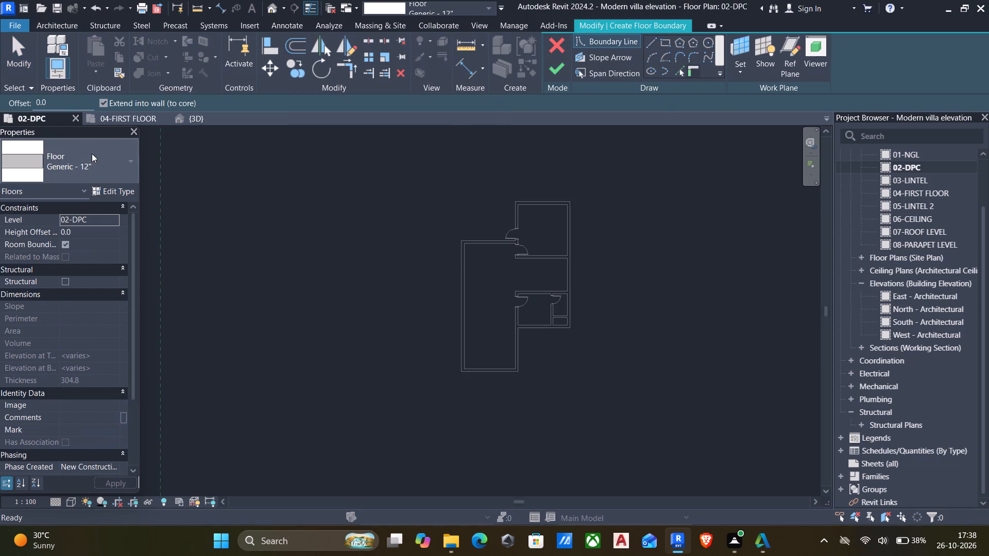
pyautogui.click(121, 191)
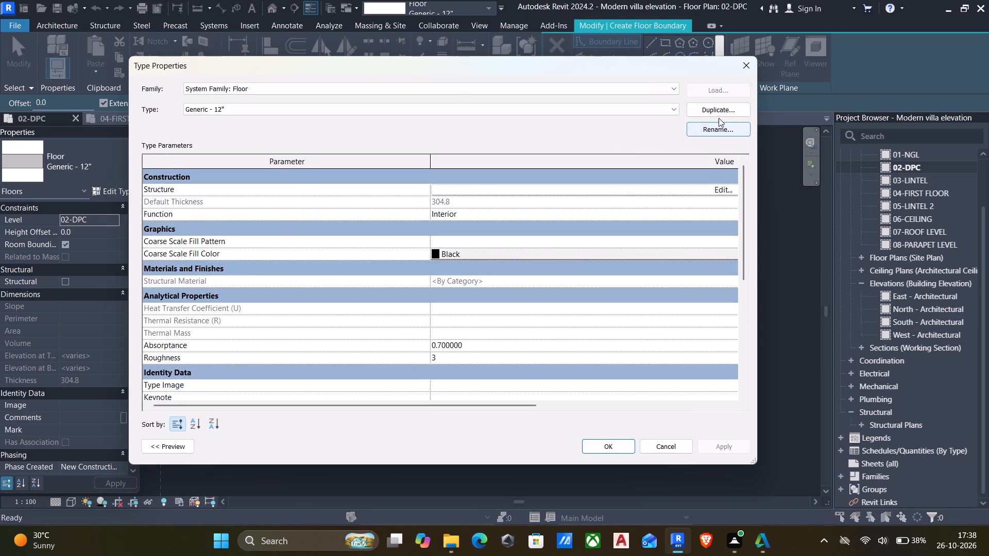
pyautogui.click(717, 112)
pyautogui.press('BackSpace')
pyautogui.press('0')
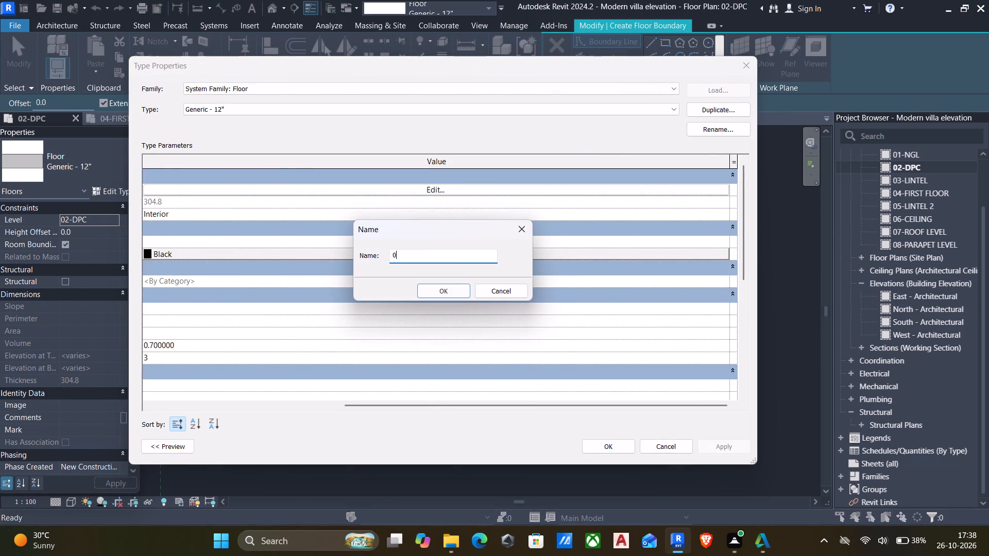
pyautogui.press('1')
pyautogui.press('-')
pyautogui.write('150')
pyautogui.press('space')
pyautogui.write('floor')
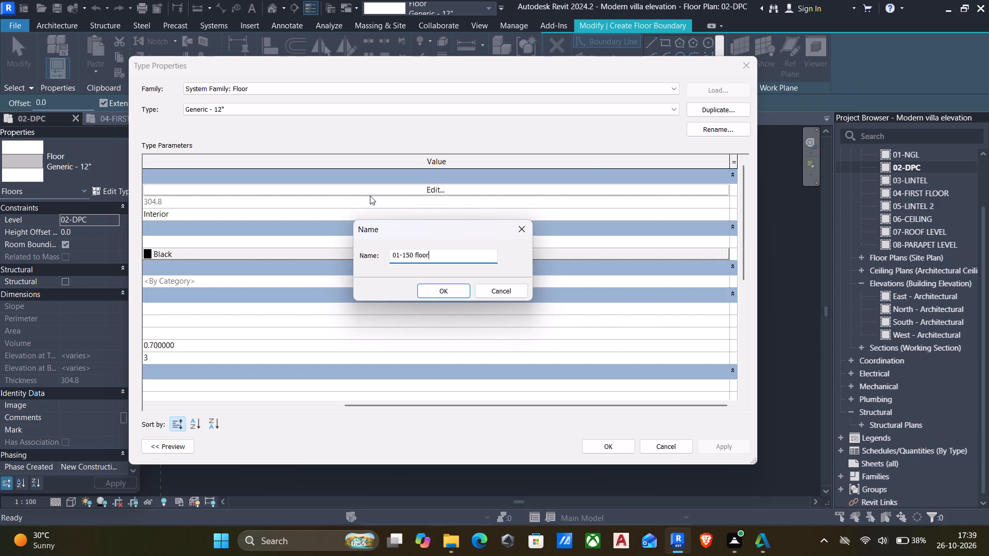
pyautogui.click(418, 291)
# Set the structure layer thickness of the 01-150 floor type to 150 and apply the type.
pyautogui.click(425, 184)
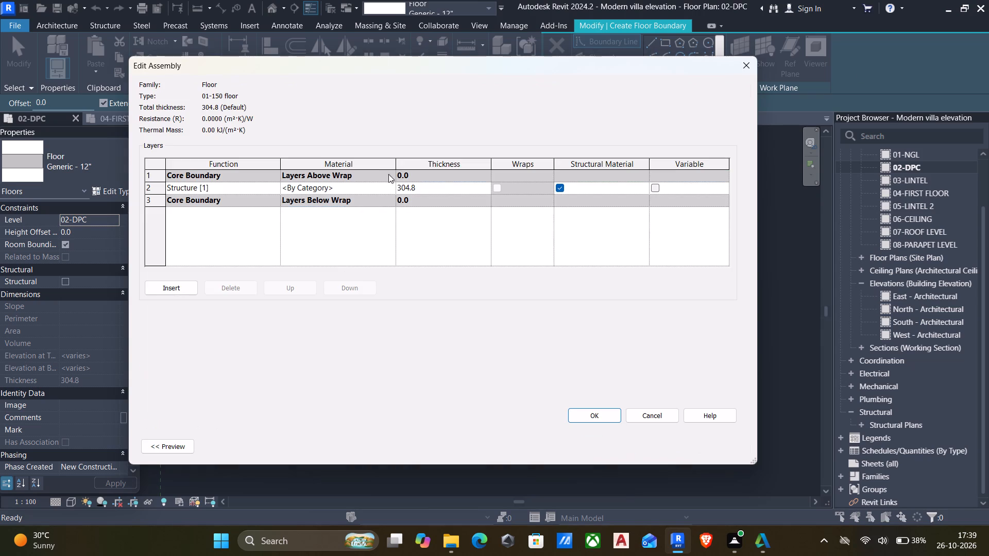
pyautogui.click(448, 189)
pyautogui.press('1')
pyautogui.press('5')
pyautogui.press('0')
pyautogui.click(592, 414)
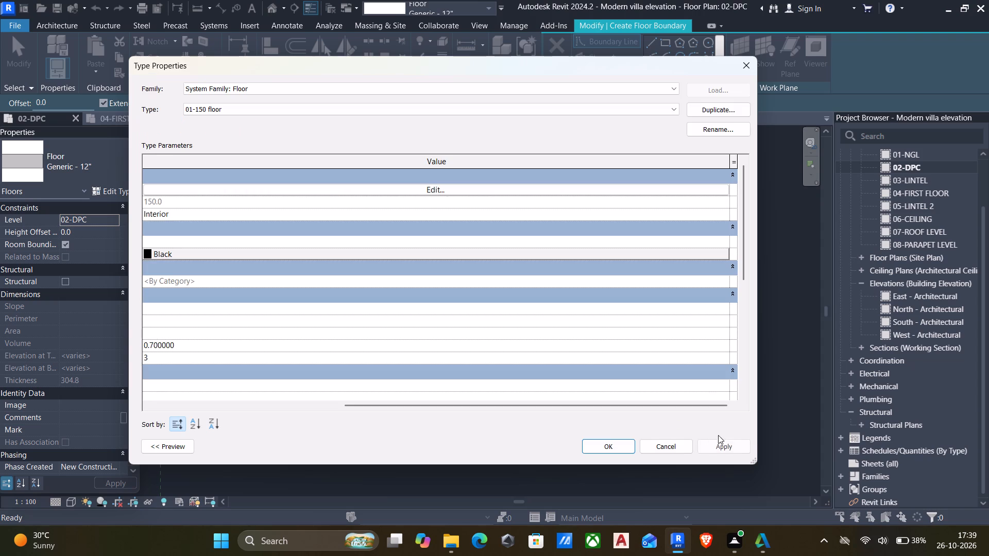
pyautogui.click(728, 446)
pyautogui.click(608, 442)
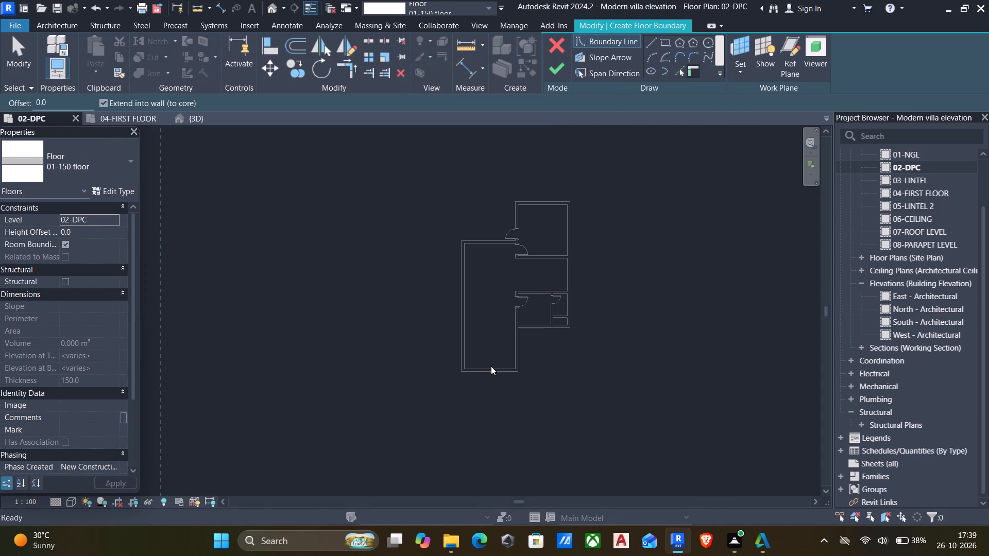
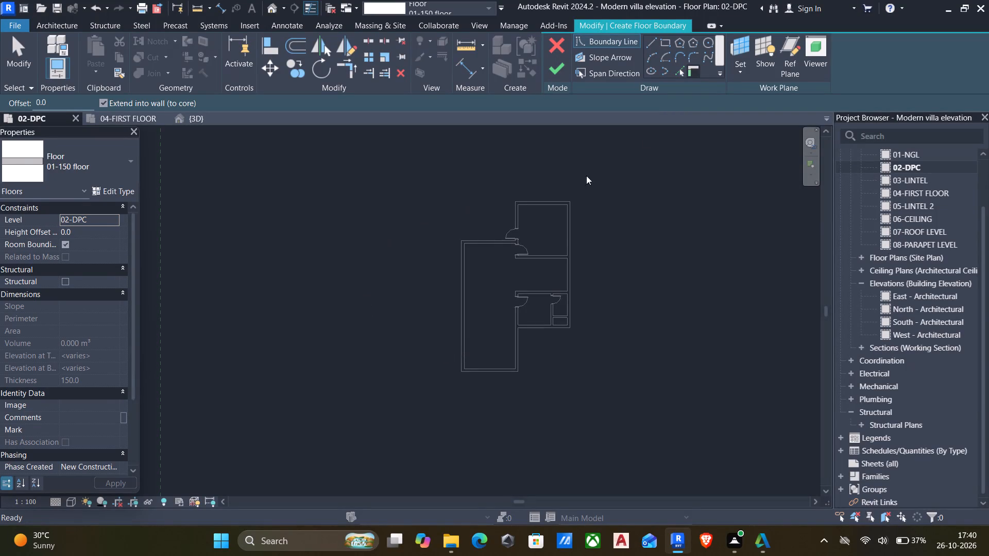
# Pick the inner faces of the hall's upper wall and the upper room's side and top walls as floor boundary lines.
pyautogui.click(680, 70)
pyautogui.scroll(5, 506, 254)
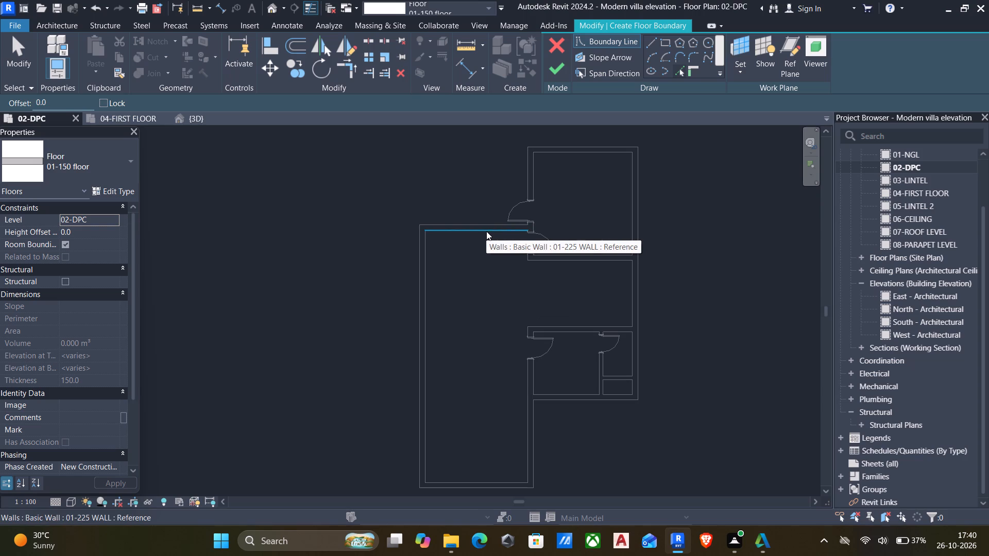
pyautogui.click(486, 231)
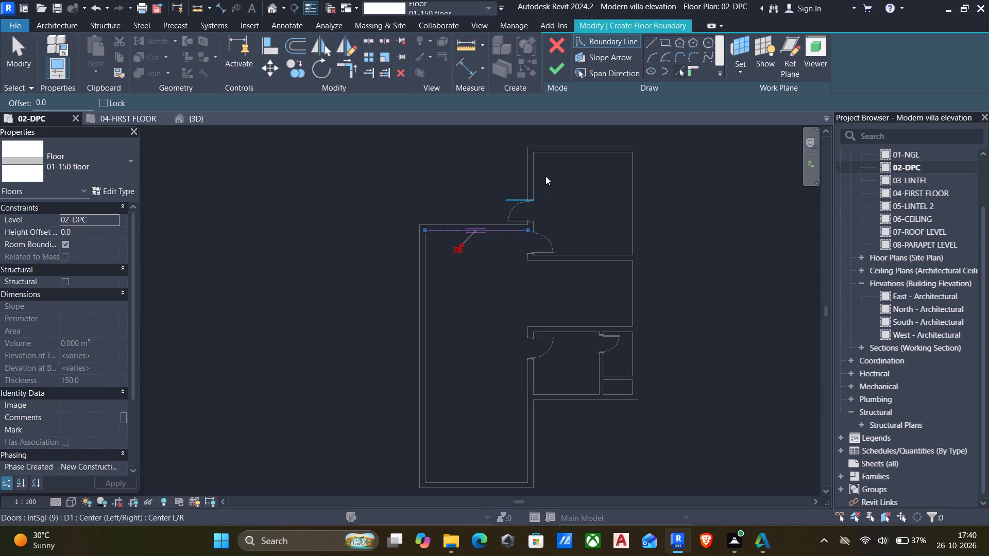
pyautogui.click(532, 176)
pyautogui.click(564, 154)
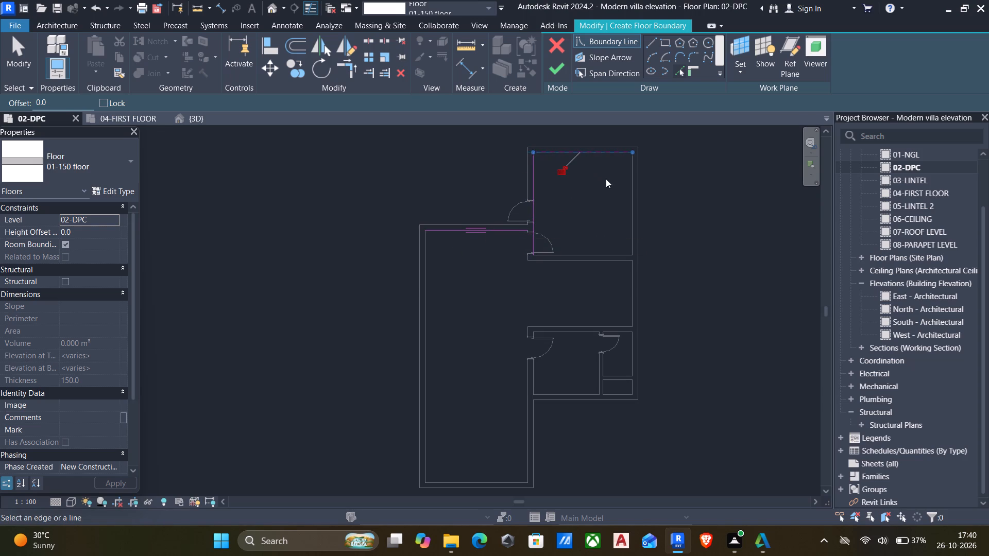
pyautogui.click(632, 212)
# Pick the toilet's lower wall face and the hall's remaining inner wall faces as floor boundary lines.
pyautogui.scroll(5, 606, 399)
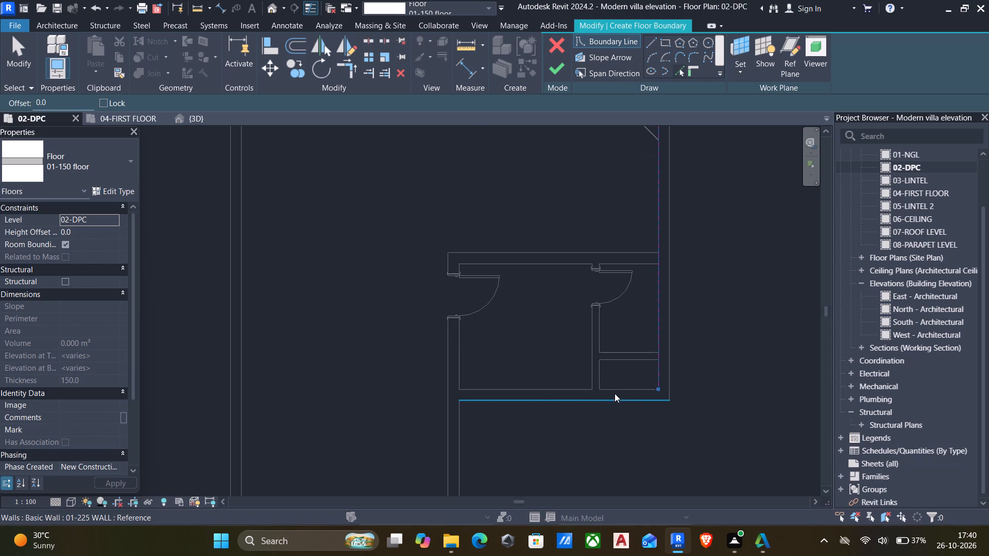
pyautogui.click(617, 392)
pyautogui.click(444, 435)
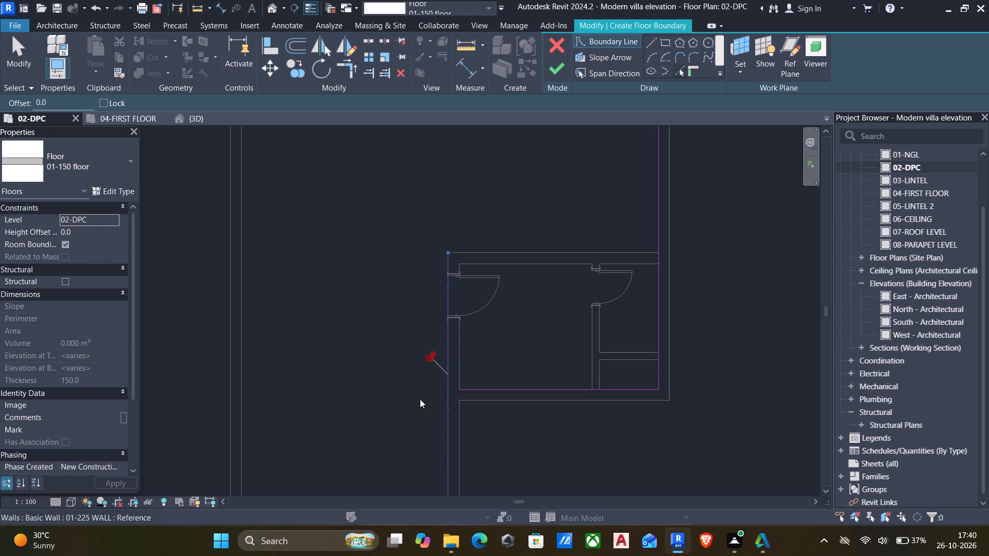
pyautogui.scroll(-5, 417, 399)
pyautogui.moveTo(417, 399); pyautogui.dragTo(433, 341, button='middle')
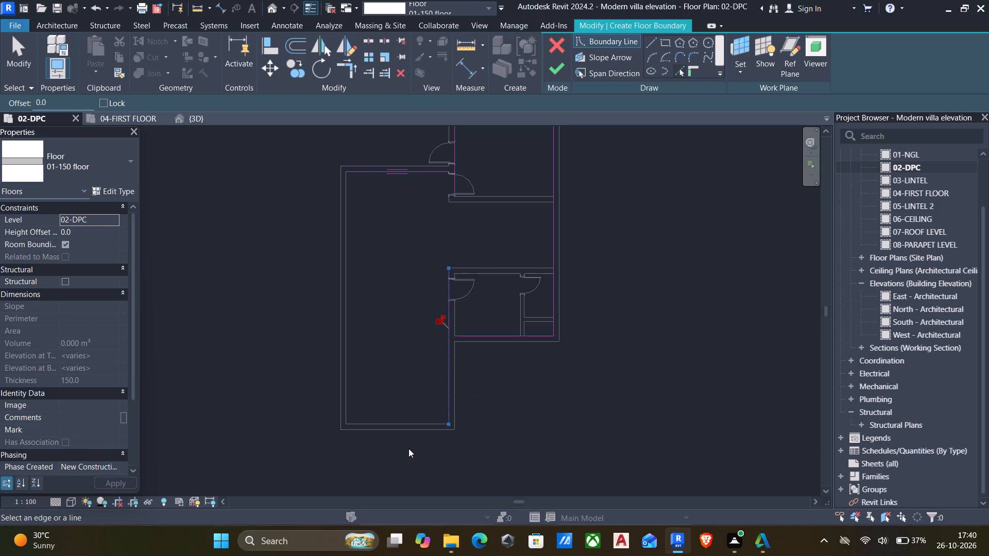
pyautogui.click(402, 425)
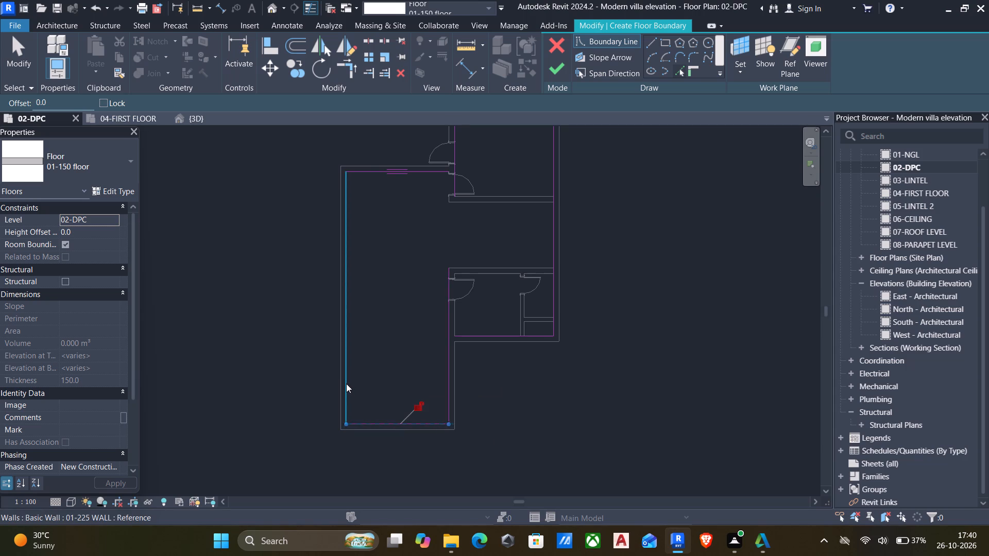
pyautogui.click(346, 384)
pyautogui.scroll(-3, 373, 383)
pyautogui.moveTo(378, 383); pyautogui.dragTo(376, 406, button='middle')
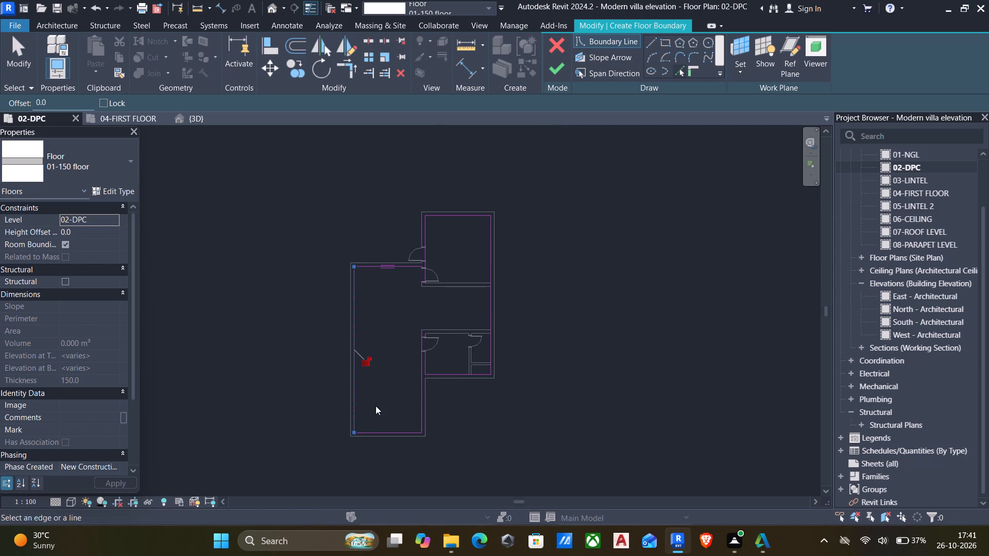
# Trim the boundary lines into corners where the hall meets the toilet's lower edge and the upper room.
pyautogui.scroll(2, 463, 372)
pyautogui.write('tr')
pyautogui.click(429, 378)
pyautogui.click(410, 399)
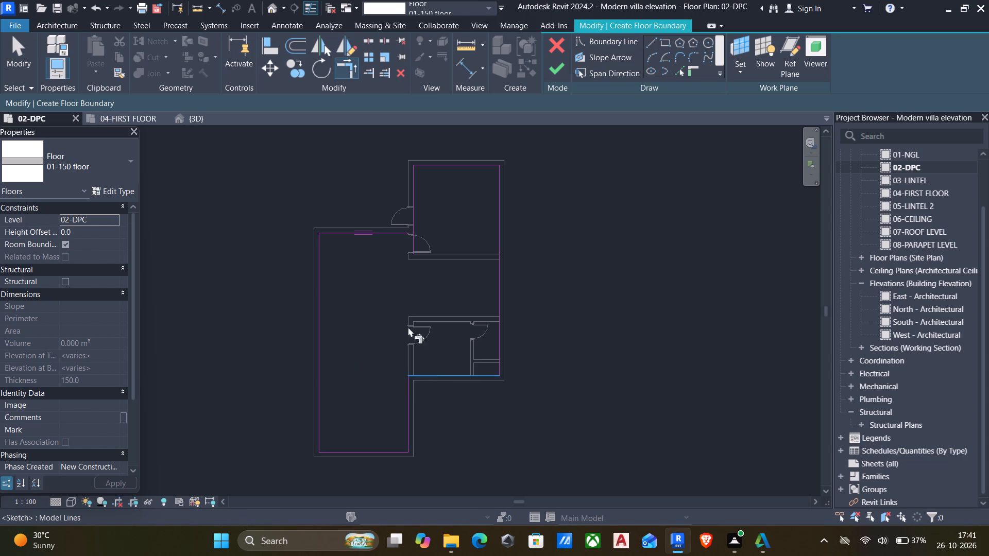
pyautogui.scroll(3, 413, 203)
pyautogui.click(412, 203)
pyautogui.click(381, 250)
pyautogui.scroll(-1, 379, 276)
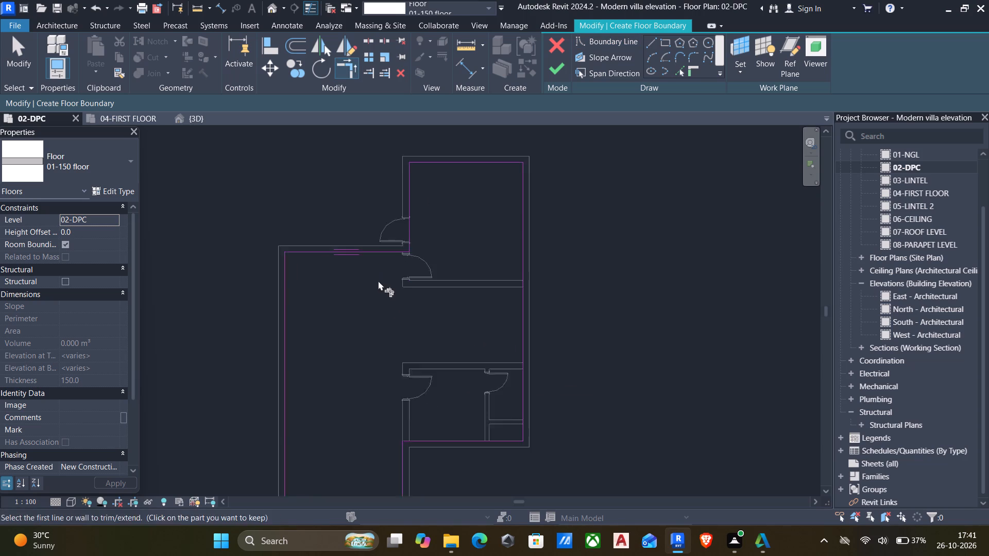
# Draw a boundary line up from the hall's upper outer corner to the wall's outer face, extending 1500 mm beyond it.
pyautogui.scroll(-2, 378, 281)
pyautogui.moveTo(378, 282); pyautogui.dragTo(374, 352, button='middle')
pyautogui.scroll(4, 374, 352)
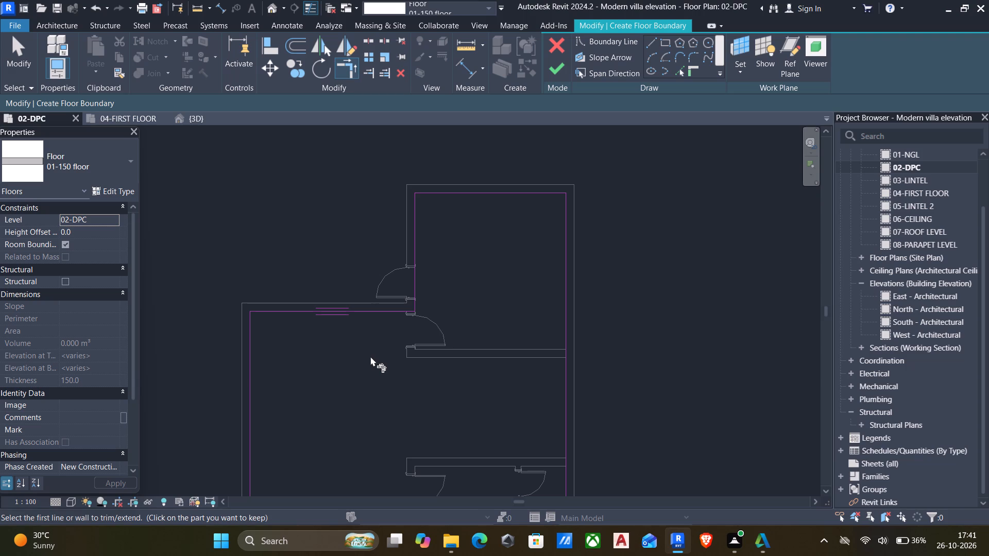
pyautogui.scroll(-1, 380, 361)
pyautogui.moveTo(380, 362); pyautogui.dragTo(498, 256, button='middle')
pyautogui.moveTo(475, 383); pyautogui.dragTo(475, 380, button='middle')
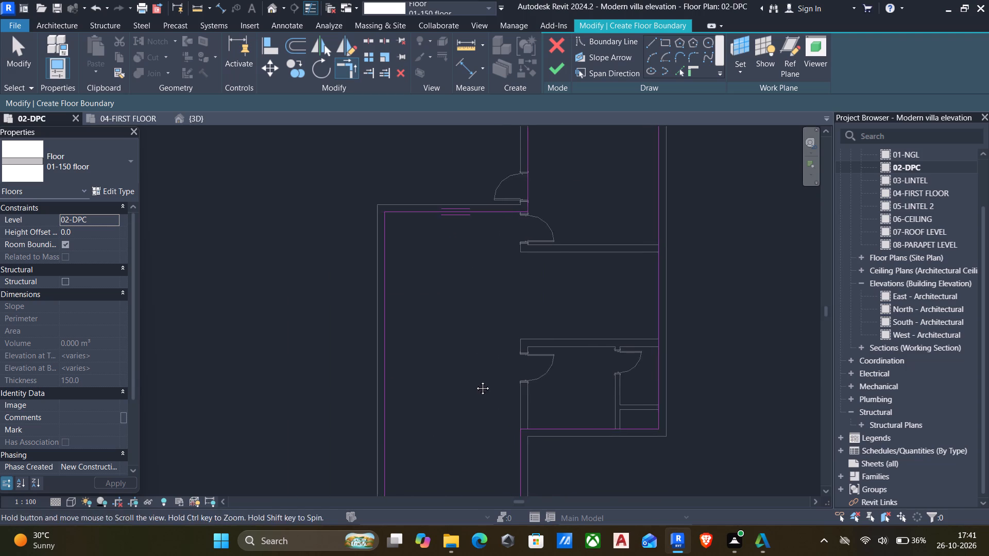
pyautogui.moveTo(475, 380); pyautogui.dragTo(453, 310, button='middle')
pyautogui.scroll(-1, 463, 337)
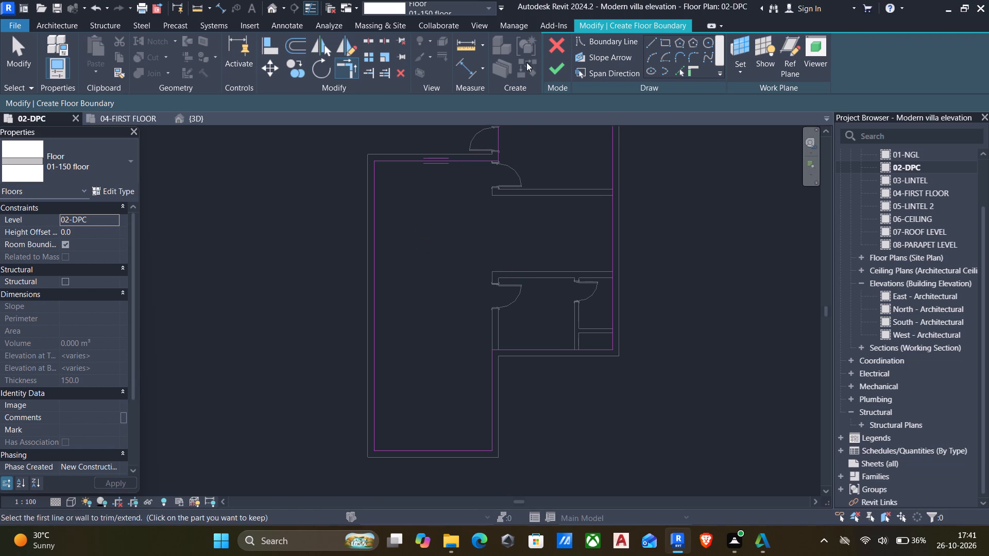
pyautogui.click(654, 40)
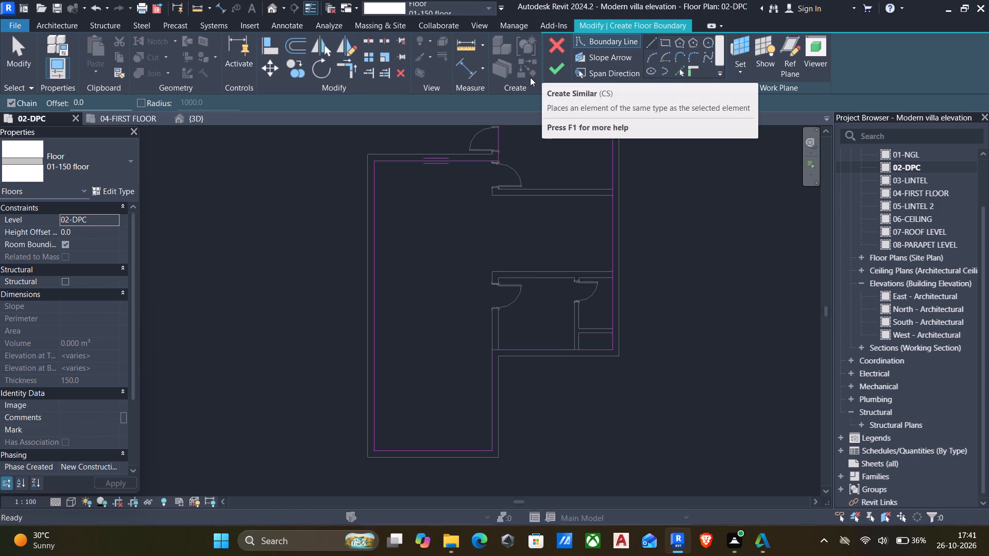
pyautogui.scroll(1, 522, 219)
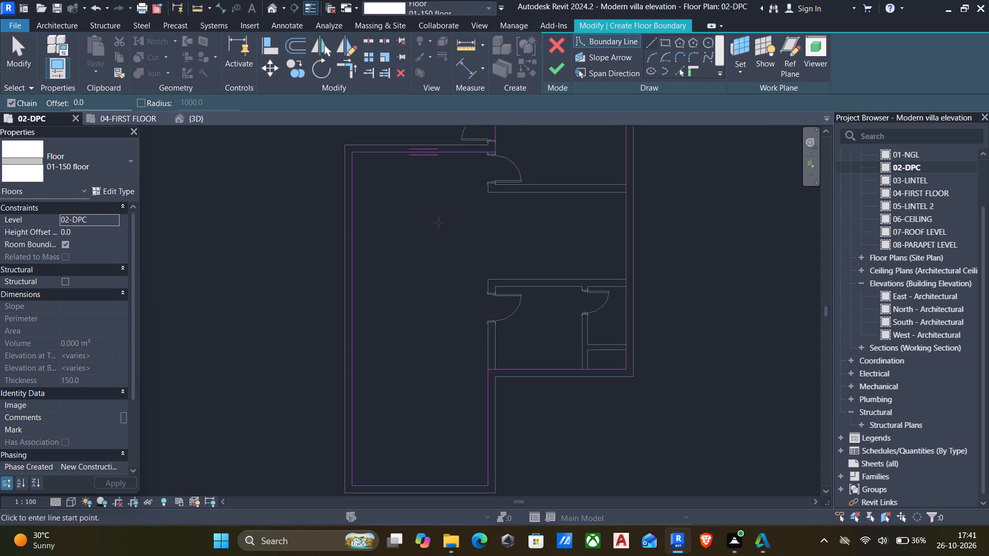
pyautogui.moveTo(371, 193); pyautogui.dragTo(349, 302, button='middle')
pyautogui.scroll(5, 326, 275)
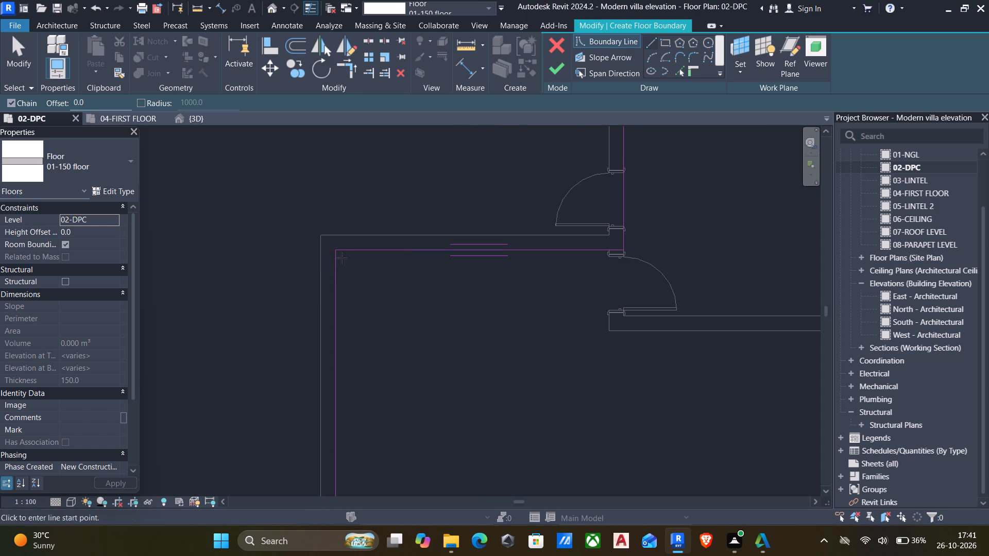
pyautogui.click(338, 252)
pyautogui.scroll(5, 337, 245)
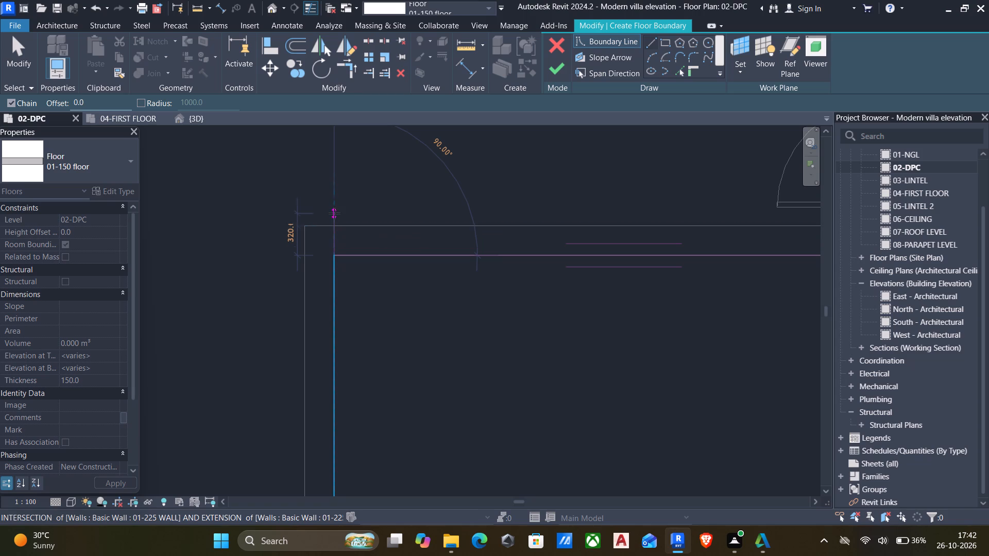
pyautogui.moveTo(334, 213); pyautogui.dragTo(325, 272, button='middle')
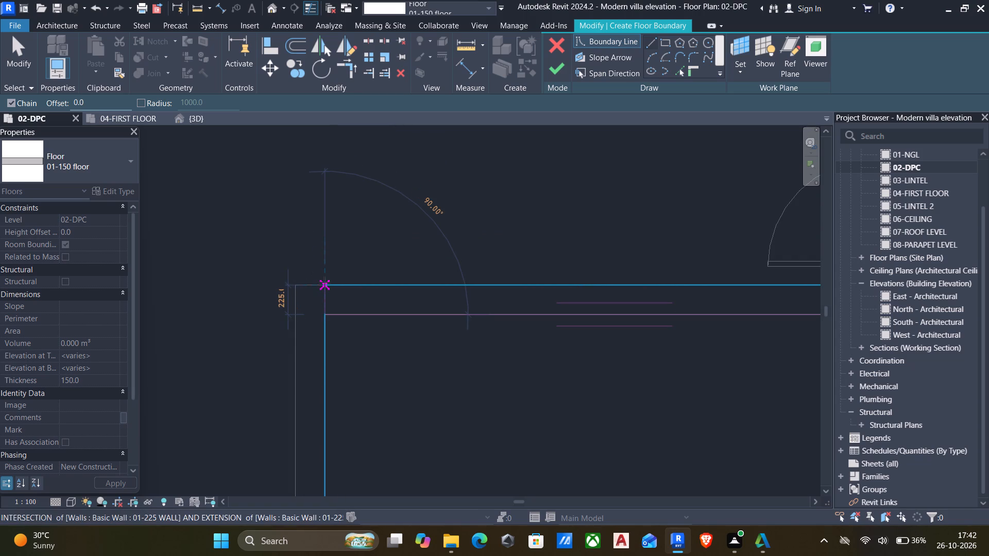
pyautogui.click(325, 282)
pyautogui.write('1500')
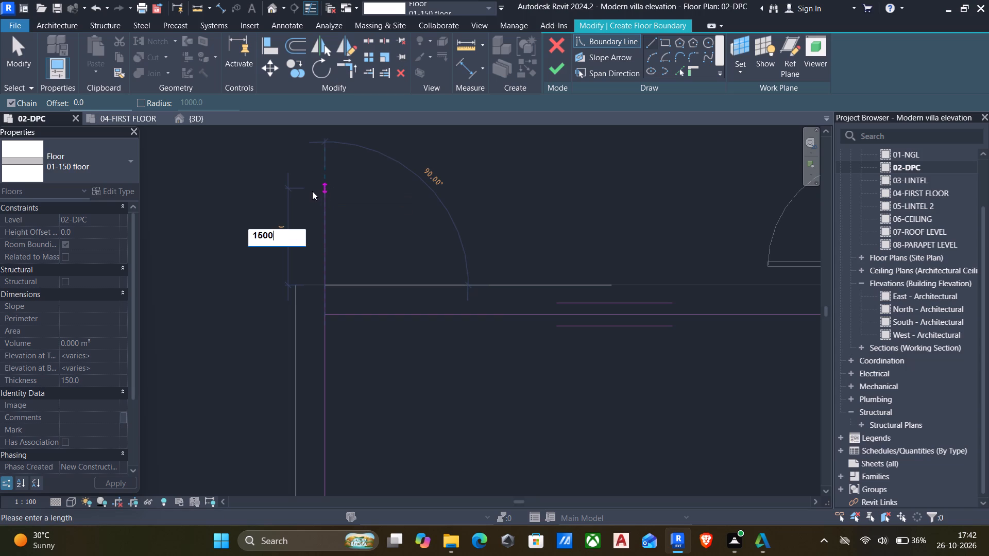
pyautogui.press('Return')
# Draw a horizontal boundary line from the end of the 1500 mm extension across to the upper room's boundary line.
pyautogui.scroll(-3, 504, 188)
pyautogui.moveTo(505, 188); pyautogui.dragTo(481, 218, button='middle')
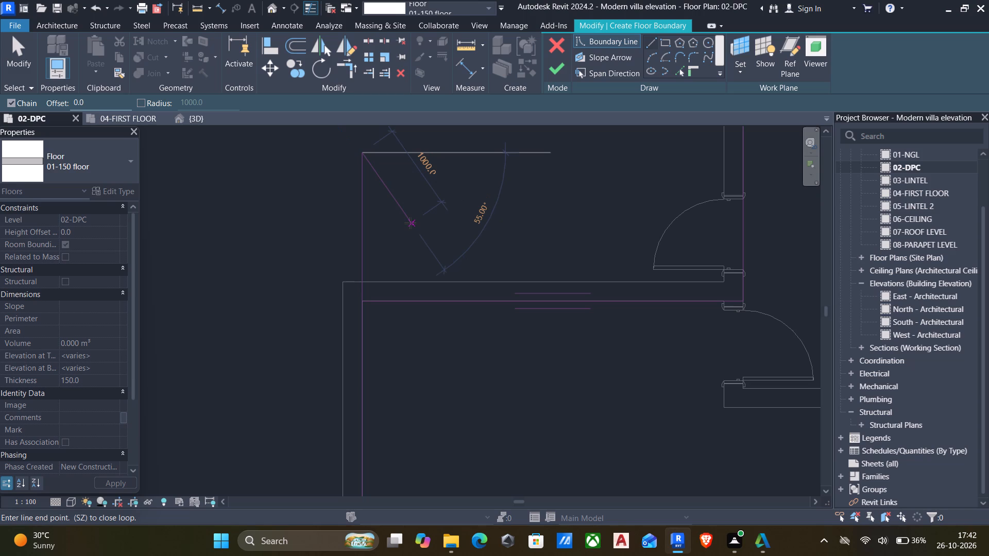
pyautogui.scroll(-2, 334, 305)
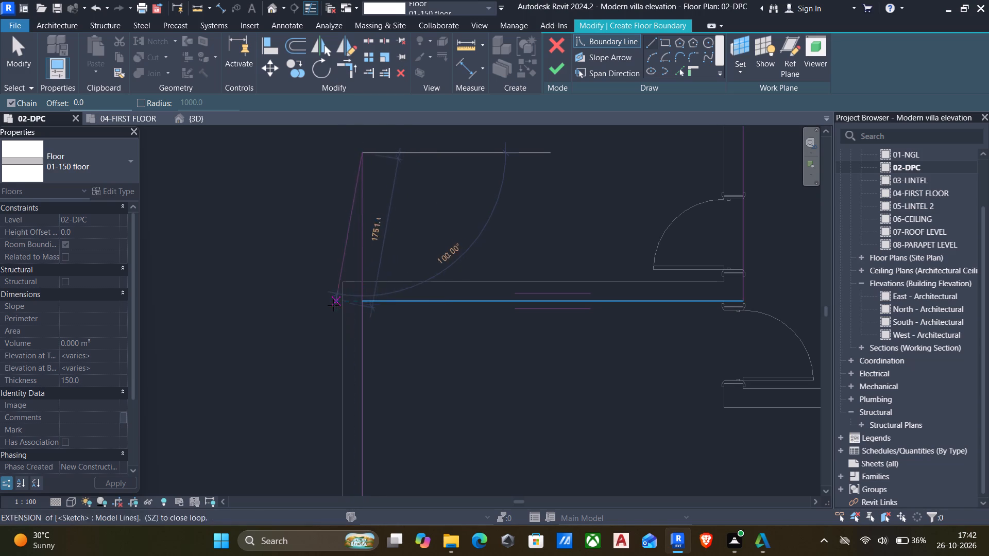
pyautogui.scroll(-3, 333, 305)
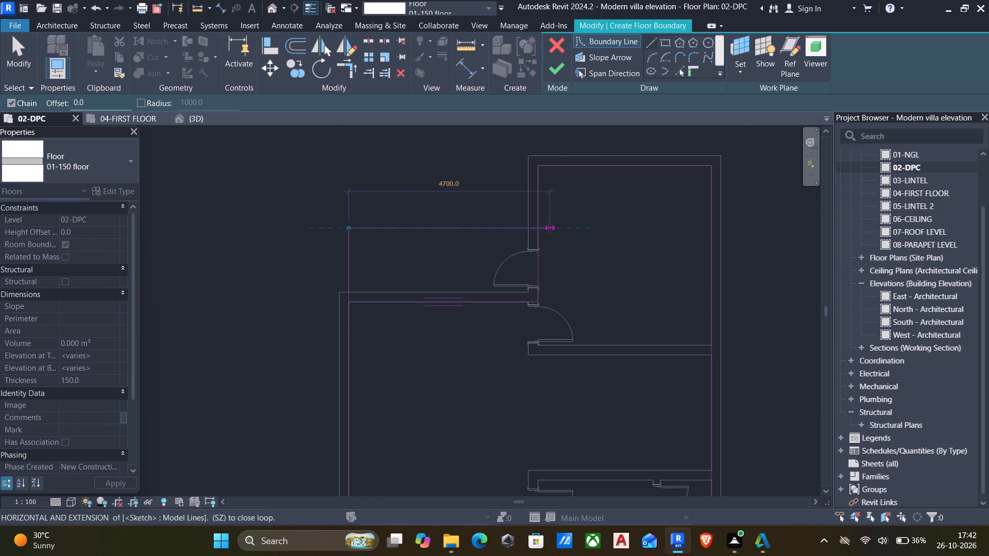
pyautogui.click(538, 228)
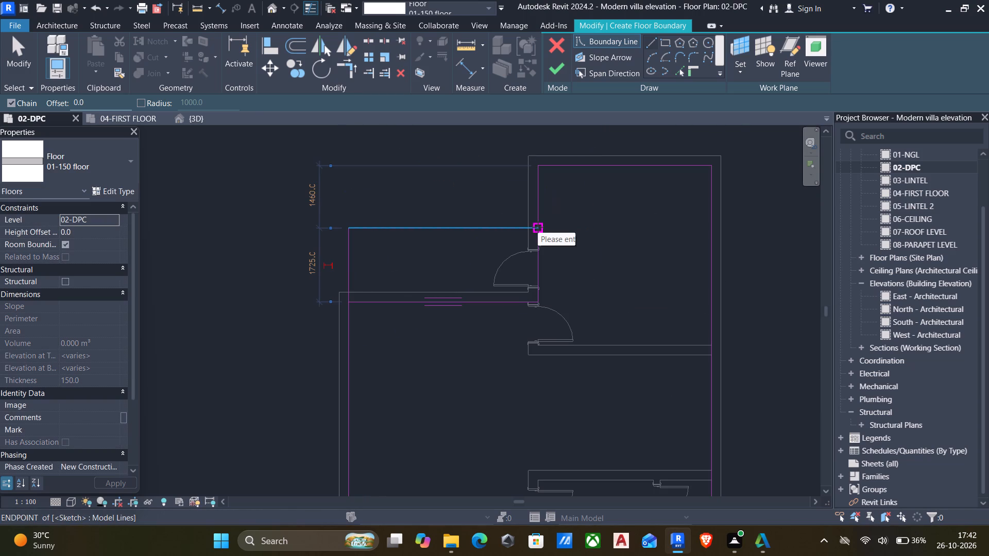
pyautogui.scroll(-6, 538, 227)
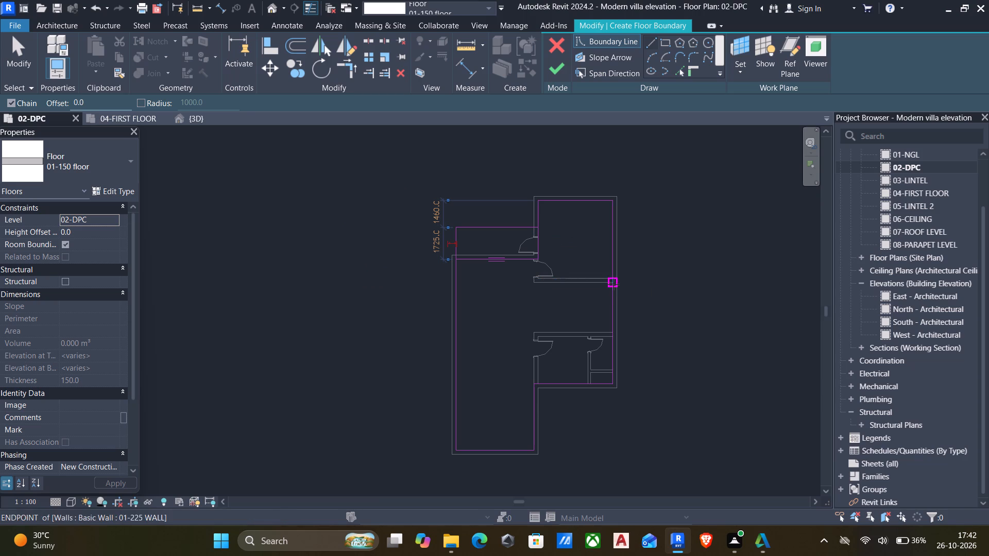
pyautogui.press('Escape')
# Draw boundary lines around the small shaft: along its upper edge, 825 mm down to the outer wall face, and 1425 mm to the outer corner.
pyautogui.scroll(5, 592, 406)
pyautogui.scroll(6, 591, 355)
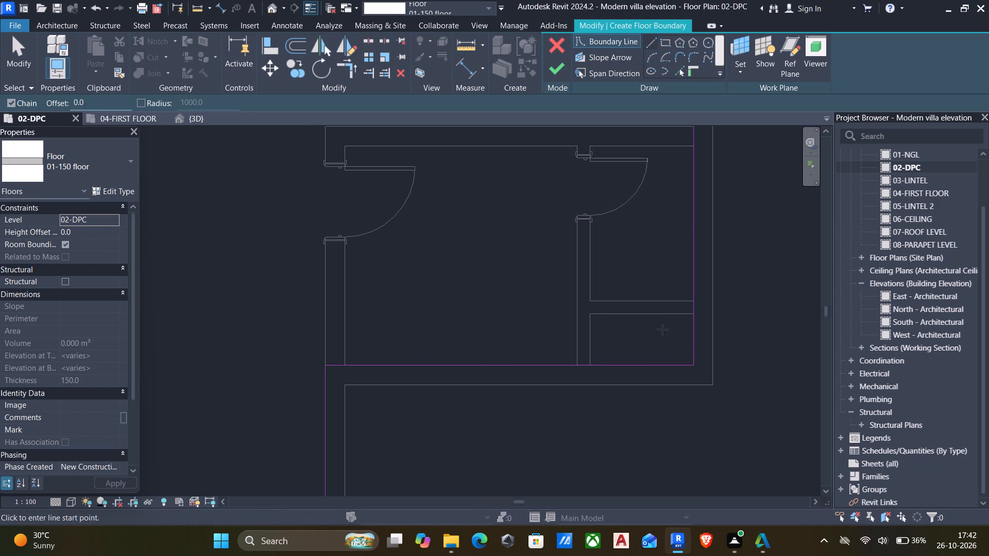
pyautogui.click(692, 317)
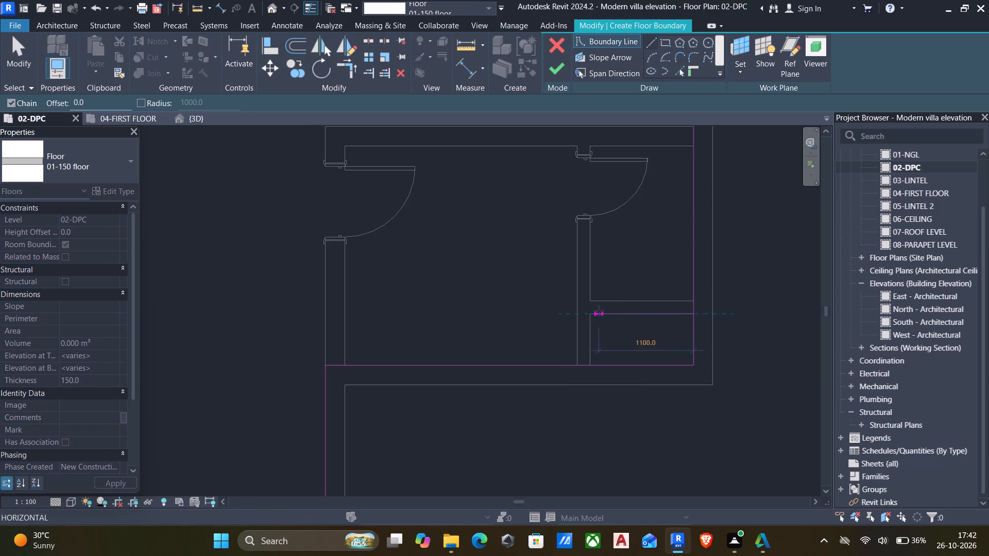
pyautogui.click(590, 314)
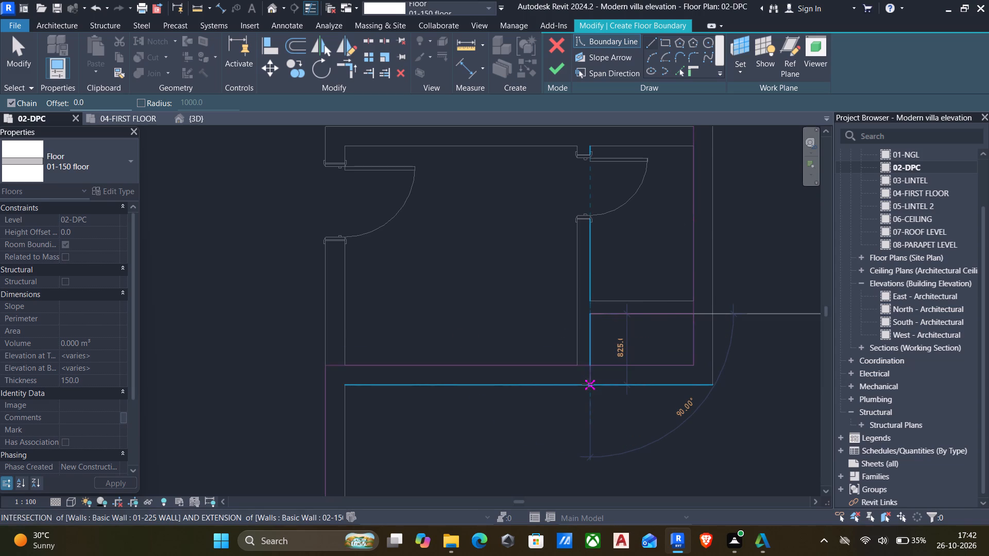
pyautogui.click(588, 384)
pyautogui.scroll(2, 588, 384)
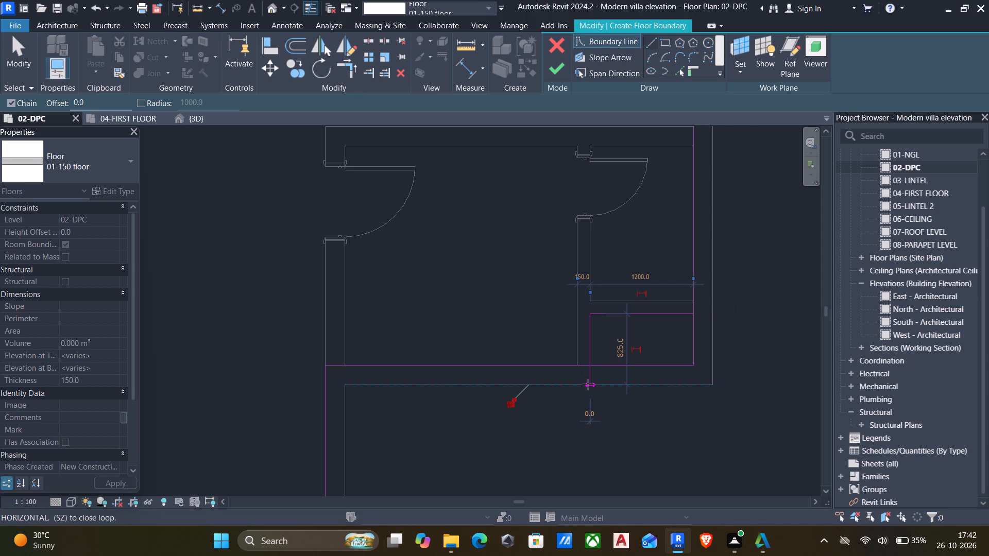
pyautogui.scroll(3, 588, 384)
pyautogui.scroll(-2, 801, 385)
pyautogui.moveTo(797, 386); pyautogui.dragTo(608, 386, button='middle')
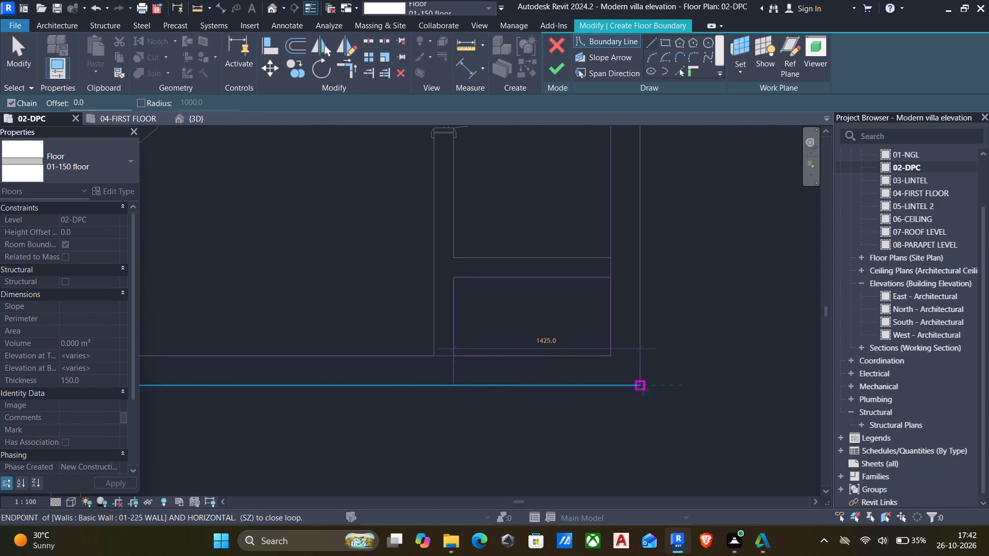
pyautogui.click(642, 386)
# Draw boundary lines about 1500 mm down from the outer corner and 4275 mm horizontally back to the hall's outer wall face.
pyautogui.scroll(-2, 623, 391)
pyautogui.moveTo(623, 395); pyautogui.dragTo(631, 292, button='middle')
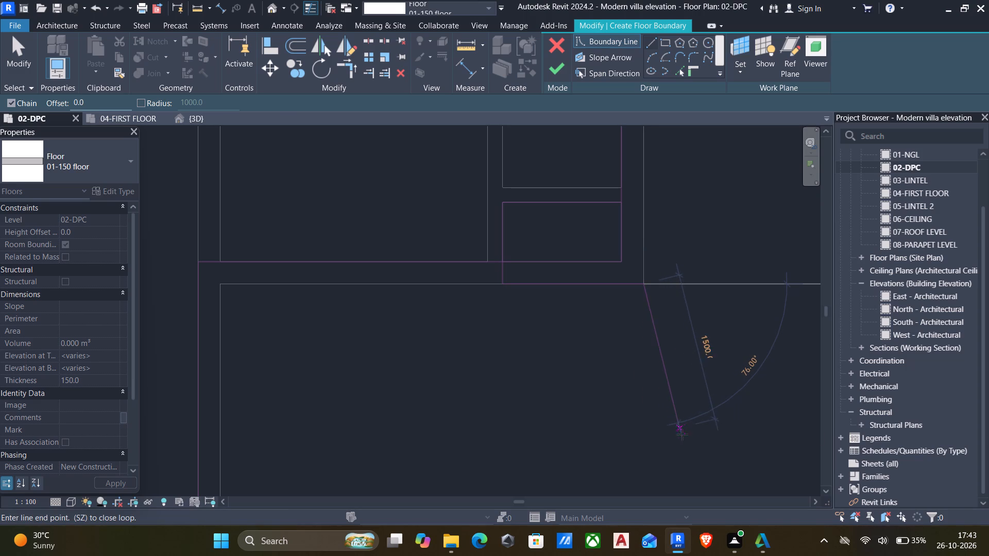
pyautogui.click(648, 433)
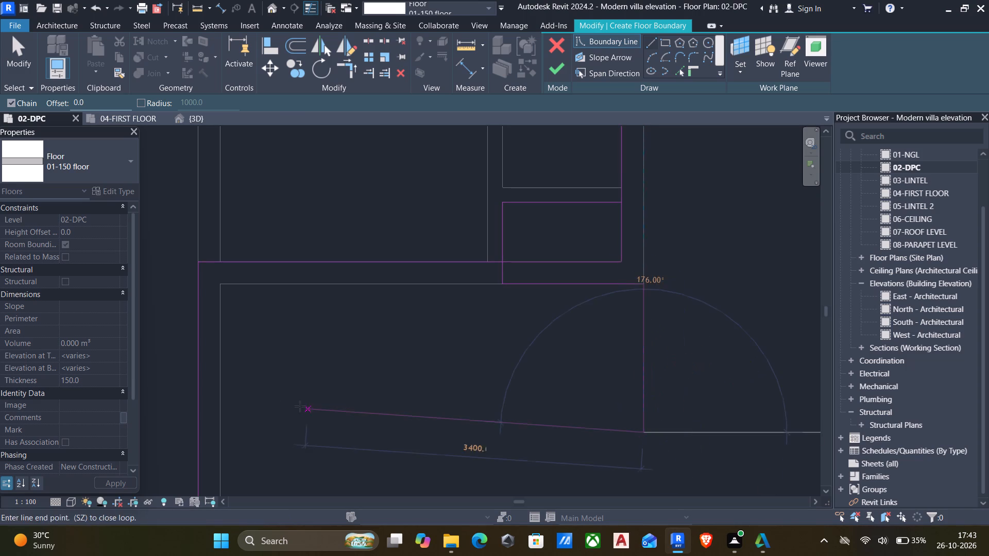
pyautogui.click(223, 428)
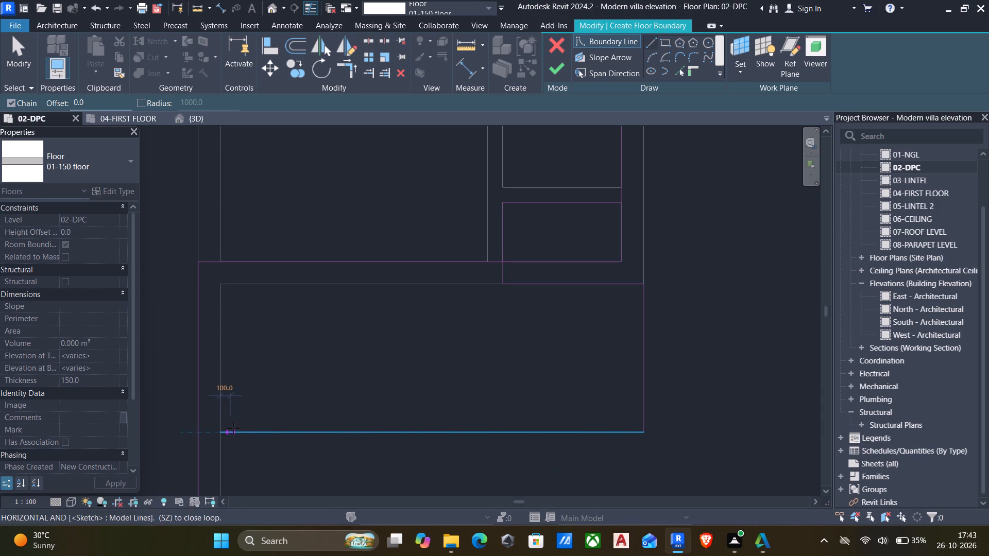
pyautogui.press('Escape')
pyautogui.press('Escape')
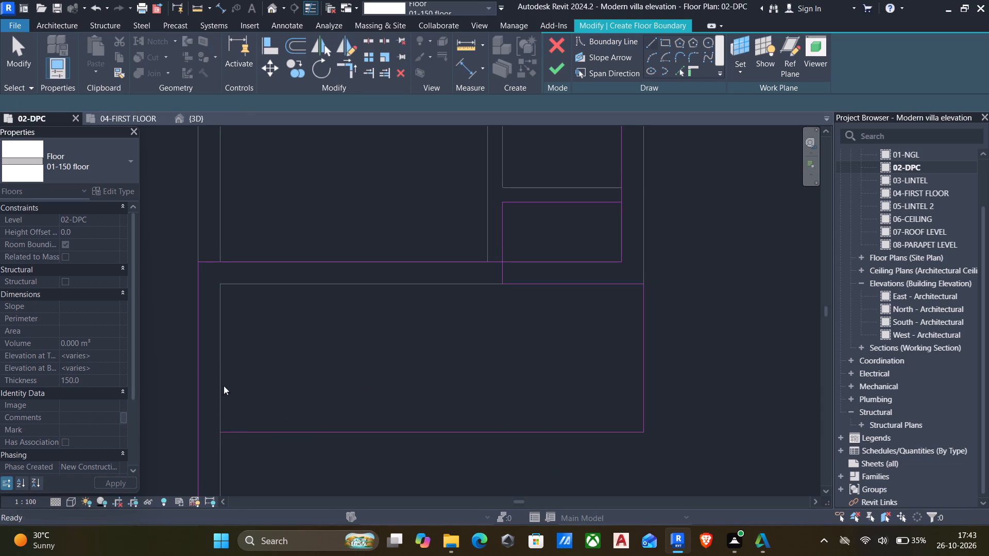
# Trim the long vertical boundary line and the extension's lower horizontal boundary line to meet at a corner on the hall's wall.
pyautogui.scroll(-1, 213, 413)
pyautogui.moveTo(213, 413); pyautogui.dragTo(277, 303, button='middle')
pyautogui.scroll(-1, 277, 303)
pyautogui.moveTo(258, 407); pyautogui.dragTo(274, 370, button='middle')
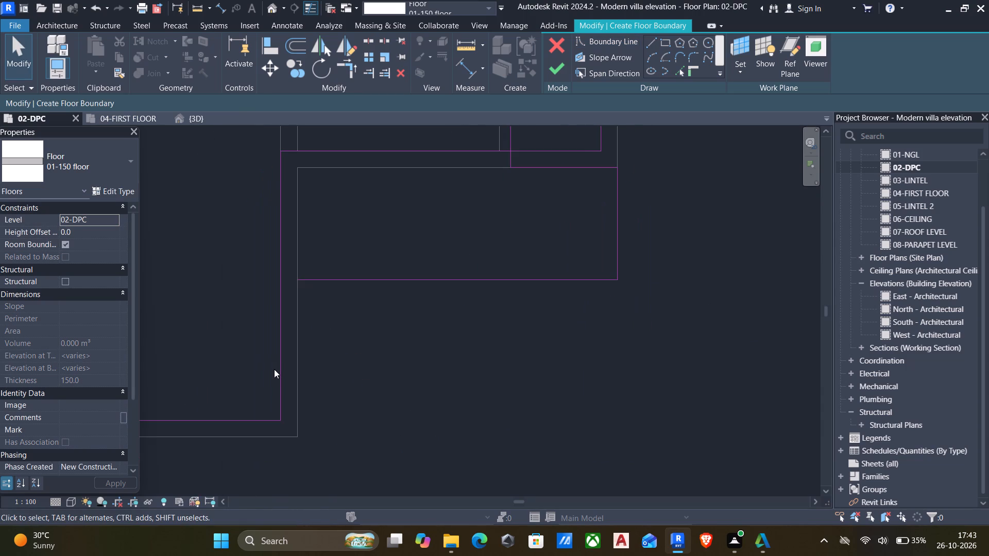
pyautogui.press('t')
pyautogui.press('r')
pyautogui.click(275, 390)
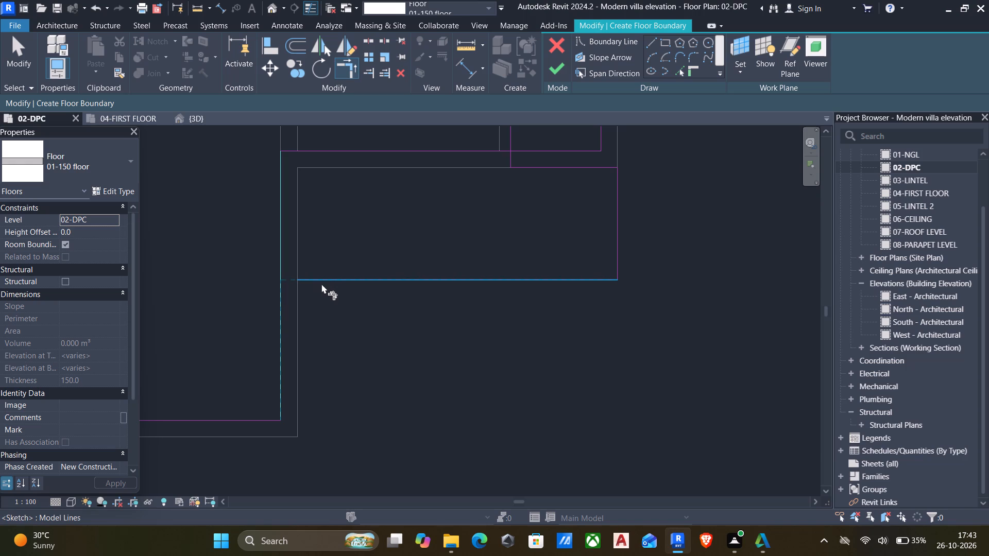
pyautogui.click(321, 284)
# Trim the boundary corners at the shaft: the long vertical line with the shaft's upper edge, and its side line with the outer wall-face line.
pyautogui.moveTo(314, 290); pyautogui.dragTo(308, 358, button='middle')
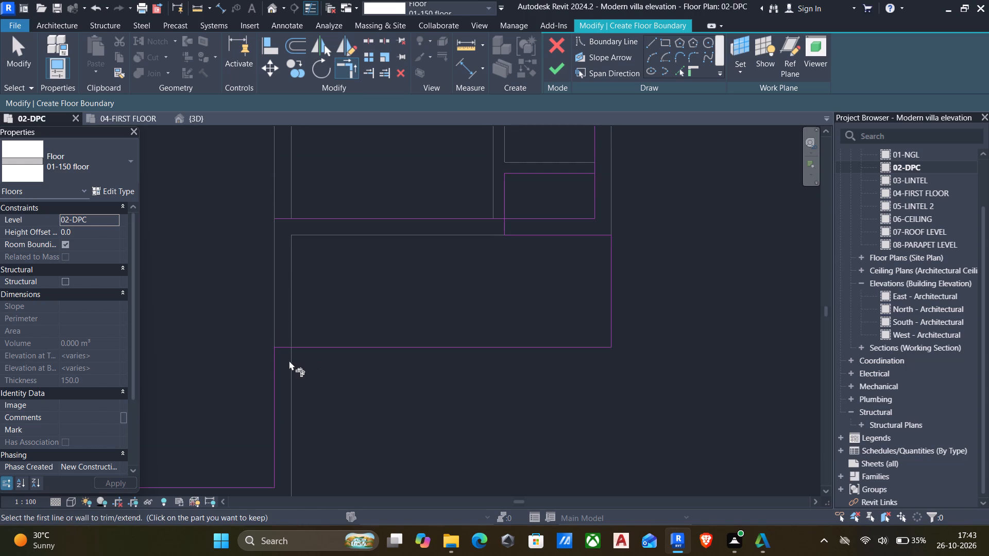
pyautogui.moveTo(292, 373); pyautogui.dragTo(305, 519, button='middle')
pyautogui.click(614, 237)
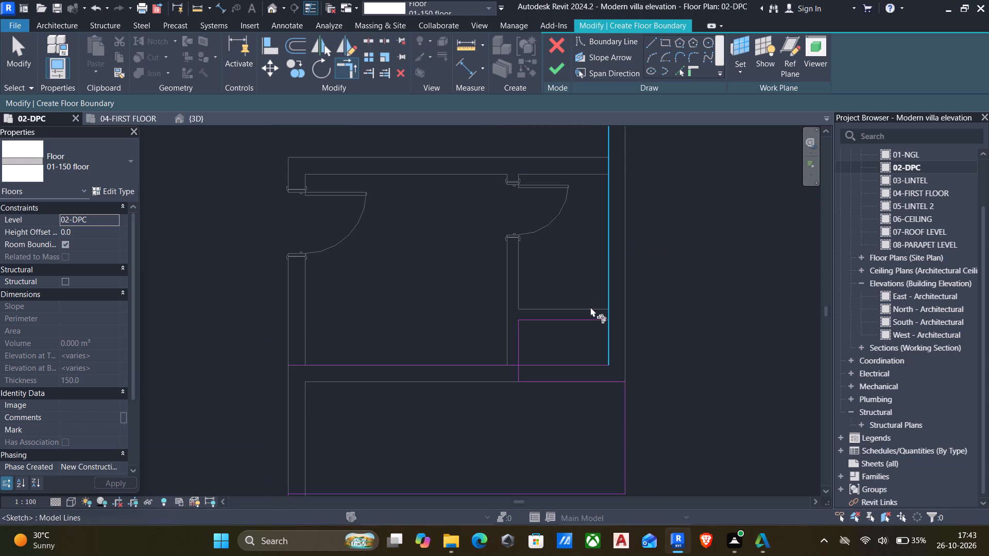
pyautogui.click(585, 315)
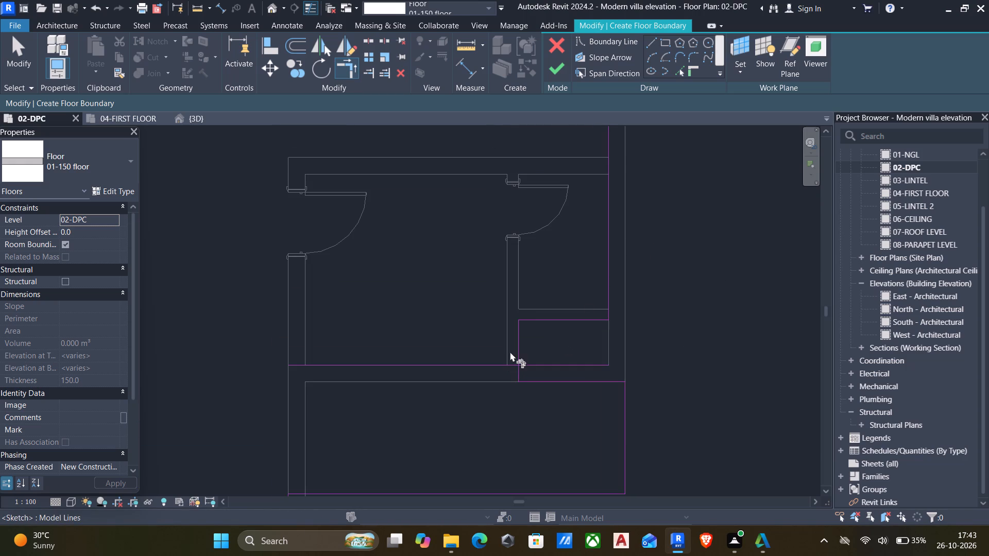
pyautogui.click(513, 341)
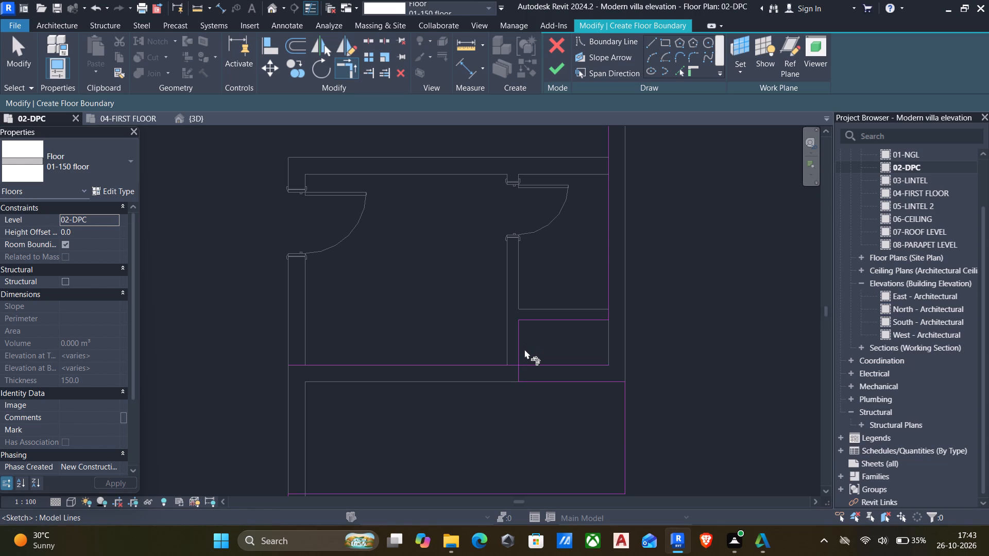
pyautogui.click(520, 345)
pyautogui.click(552, 379)
# Delete the leftover 4275 mm horizontal boundary line along the inner wall face below the rooms and across the shaft.
pyautogui.scroll(2, 501, 362)
pyautogui.press('Escape')
pyautogui.click(487, 363)
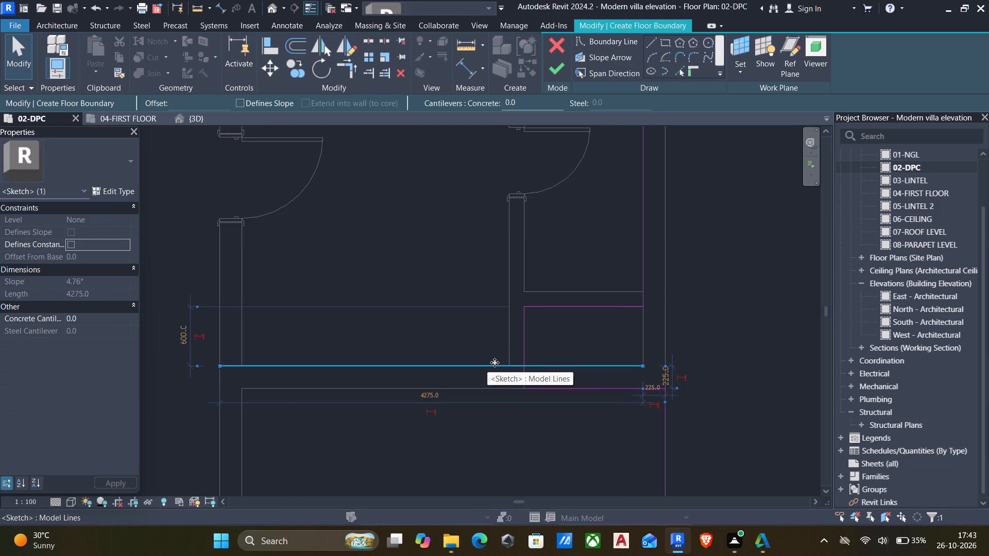
pyautogui.press('Delete')
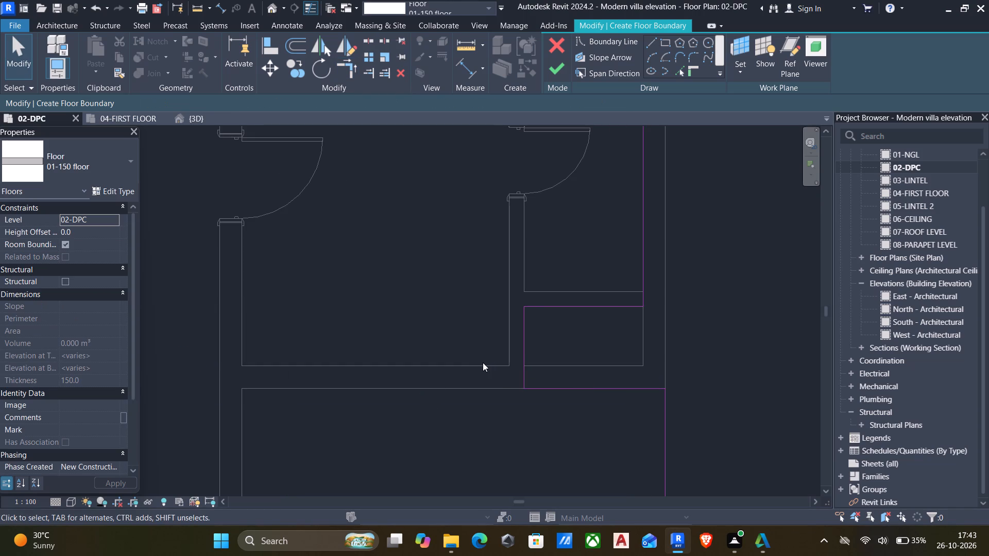
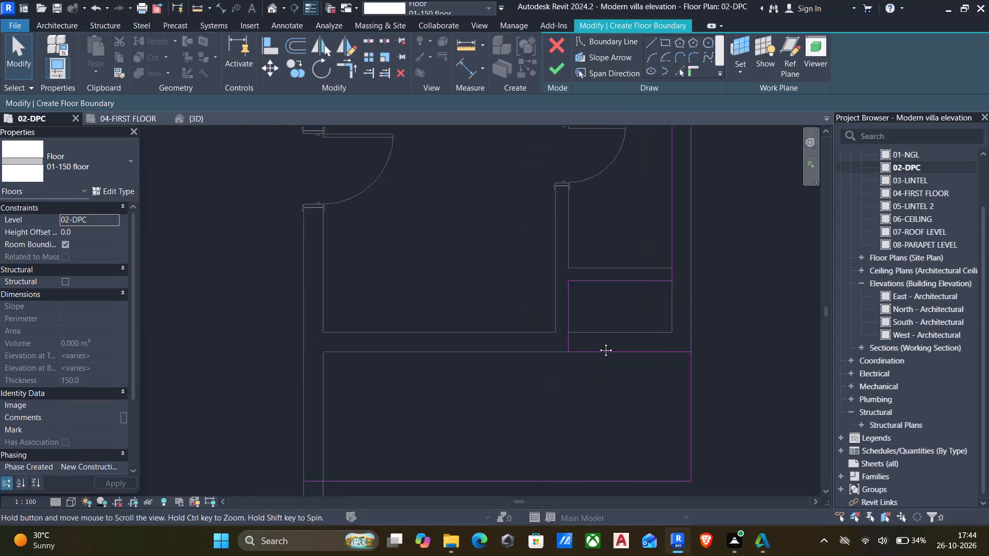
# Trim the upper room's inner-wall boundary line and the upper extension's top boundary line to meet at a corner.
pyautogui.scroll(-3, 607, 350)
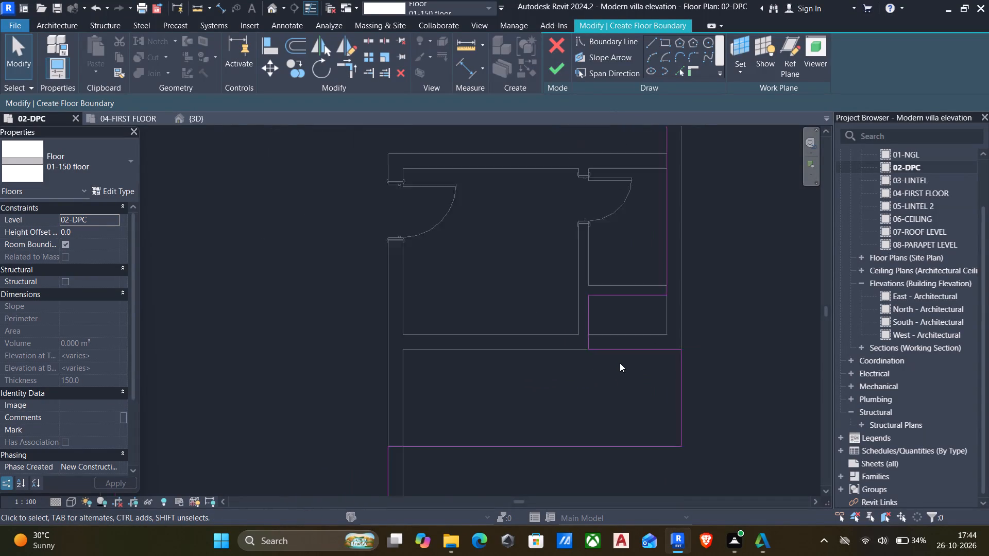
pyautogui.scroll(-7, 620, 363)
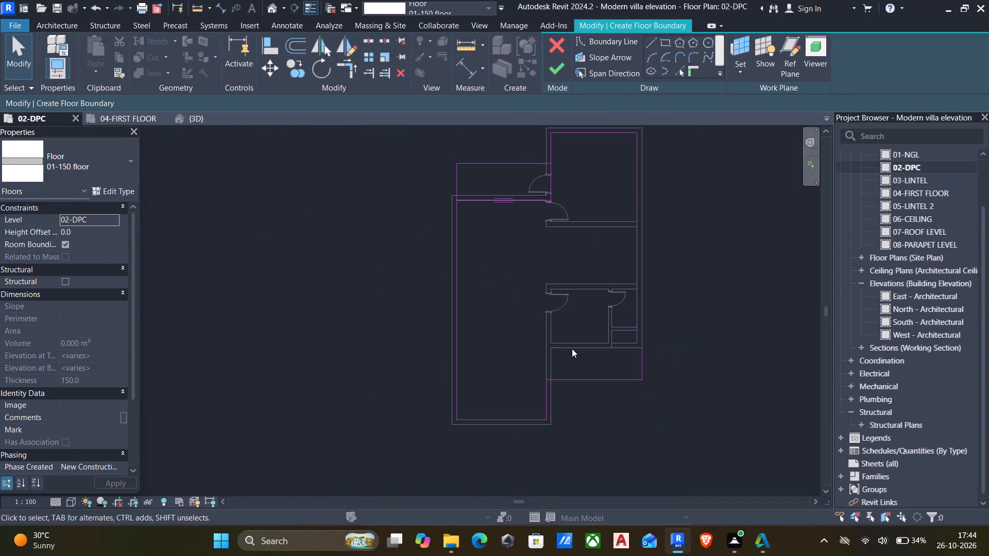
pyautogui.scroll(-2, 527, 360)
pyautogui.moveTo(564, 364); pyautogui.dragTo(773, 388, button='middle')
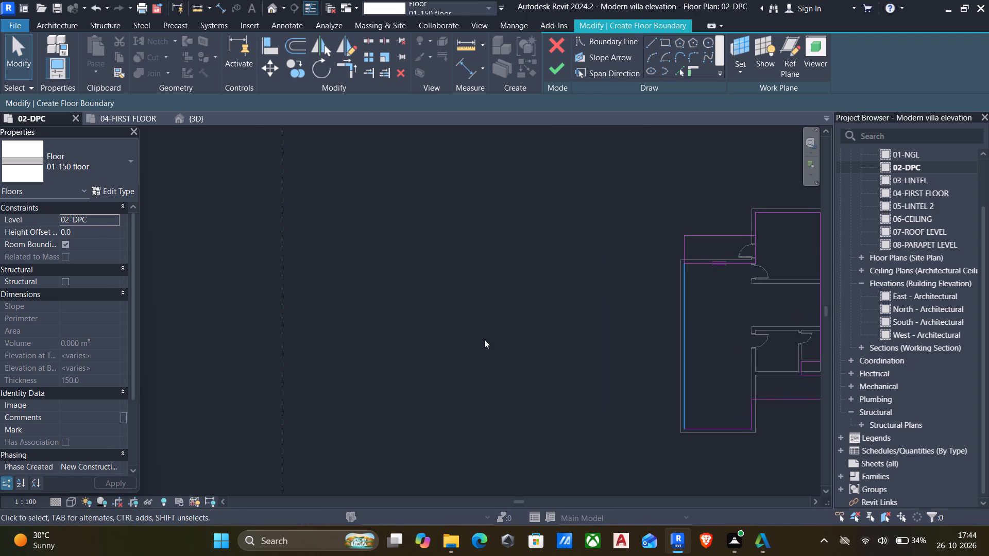
pyautogui.scroll(4, 745, 245)
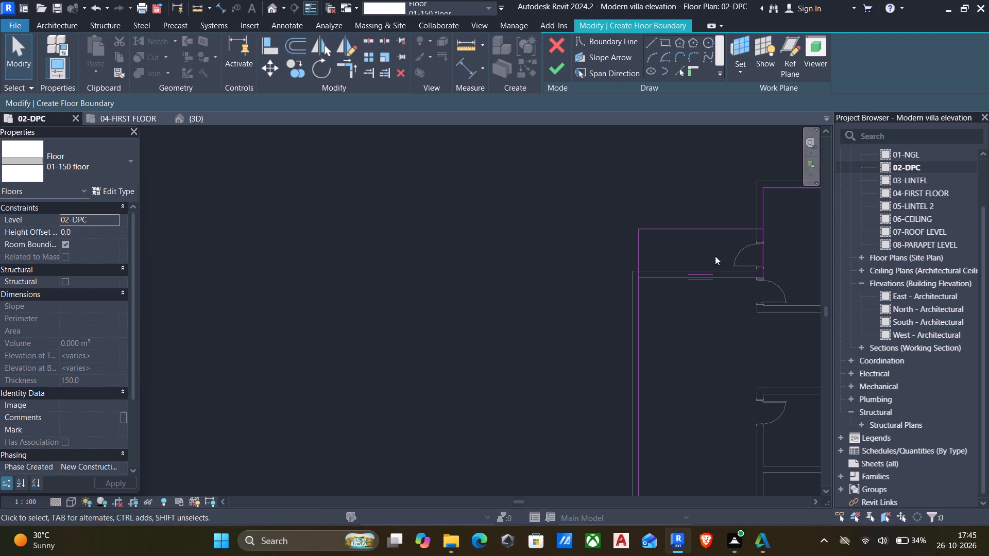
pyautogui.moveTo(711, 256); pyautogui.dragTo(674, 307, button='middle')
pyautogui.scroll(1, 688, 314)
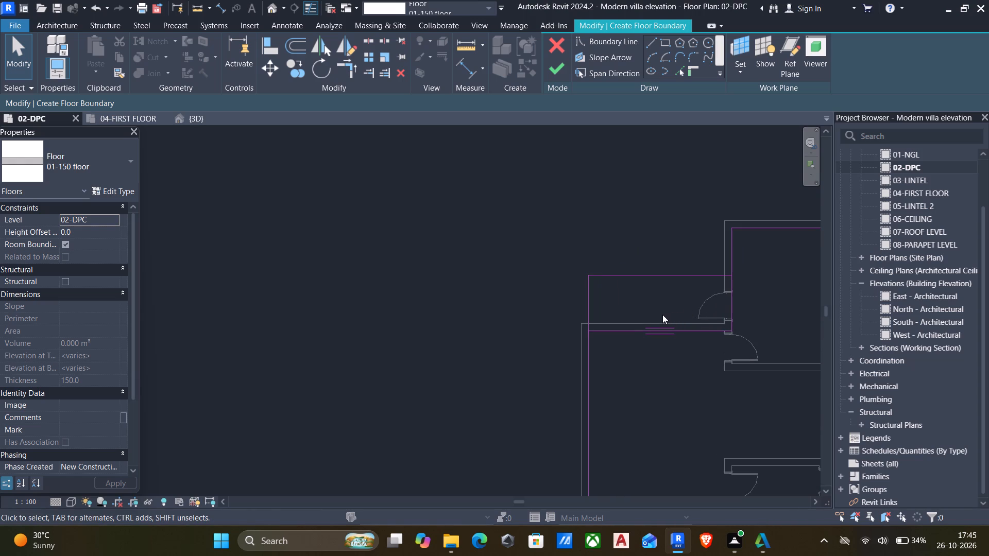
pyautogui.click(340, 65)
pyautogui.click(732, 254)
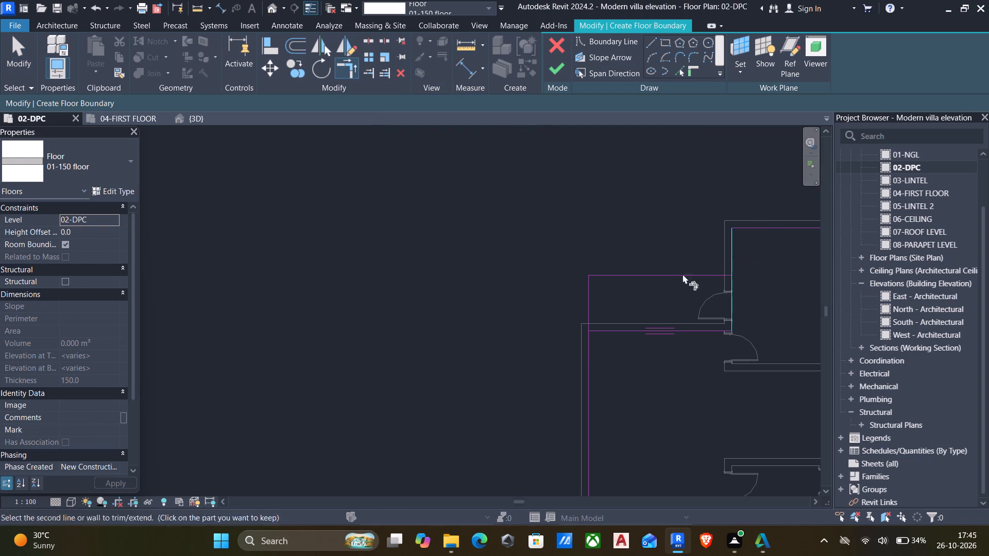
pyautogui.click(663, 274)
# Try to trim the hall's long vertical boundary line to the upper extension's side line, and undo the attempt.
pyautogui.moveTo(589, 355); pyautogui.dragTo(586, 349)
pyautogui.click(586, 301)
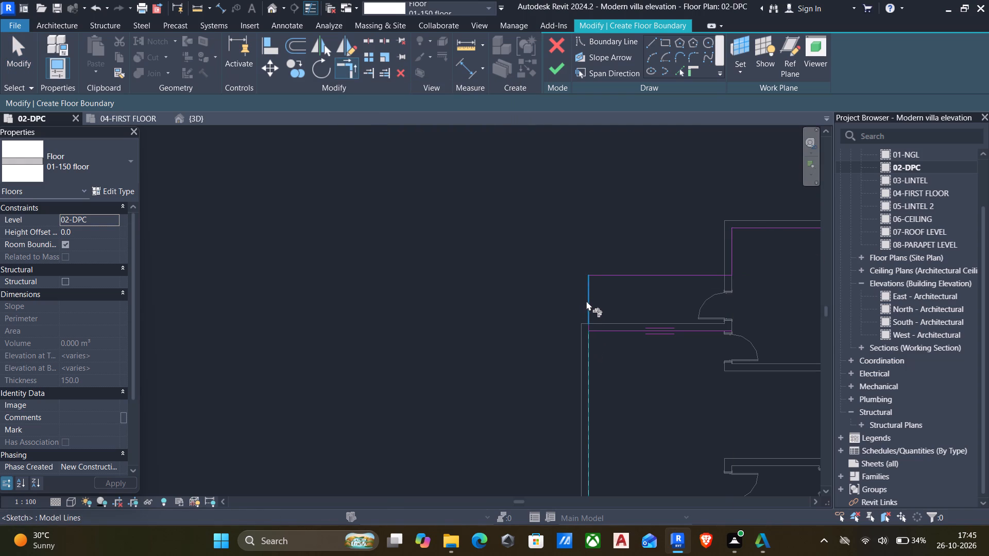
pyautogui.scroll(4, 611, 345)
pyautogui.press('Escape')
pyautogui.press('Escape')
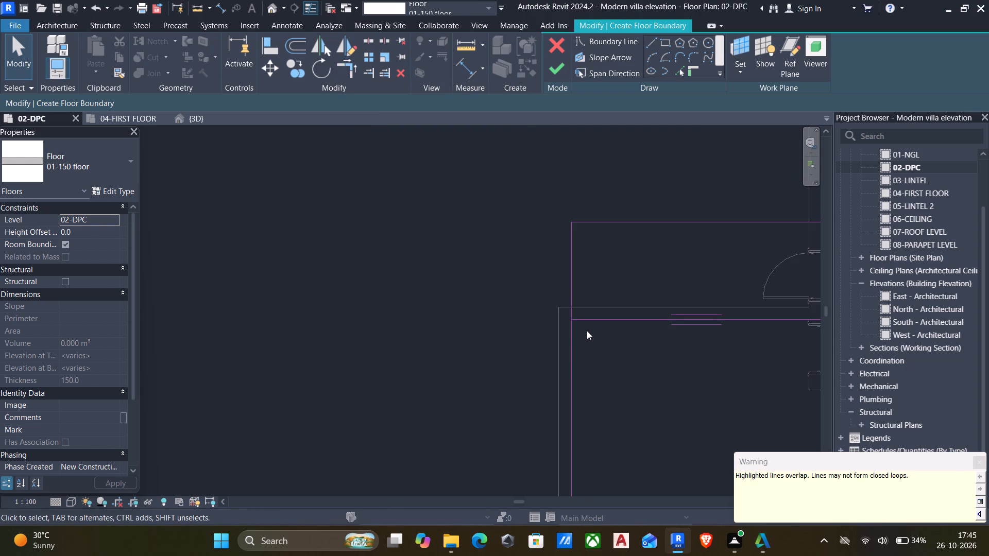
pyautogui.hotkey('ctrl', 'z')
# Delete the leftover horizontal boundary line along the hall's upper wall, between the hall and the upper extension.
pyautogui.scroll(1, 576, 316)
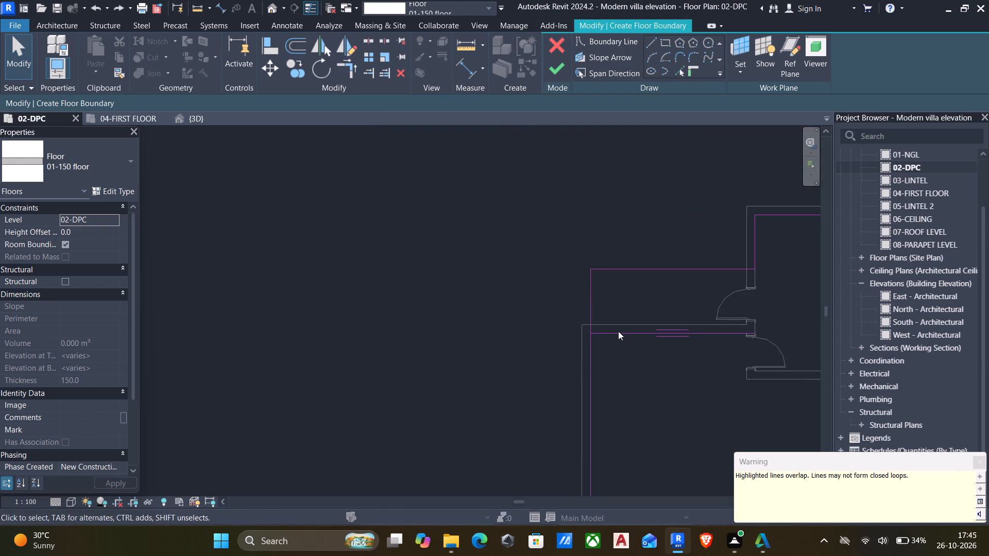
pyautogui.click(618, 331)
pyautogui.press('Delete')
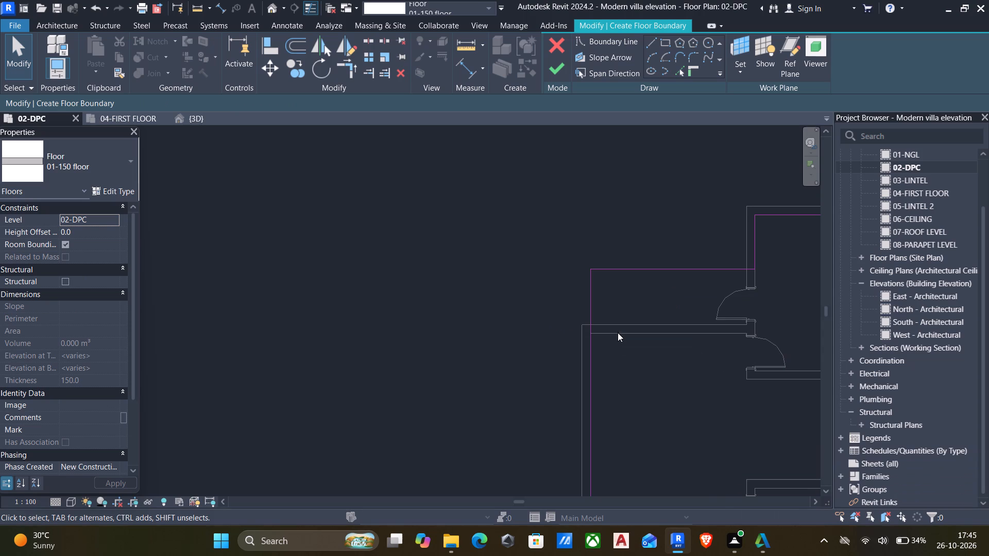
# Finish the 150 mm floor boundary sketch on the 02-DPC plan.
pyautogui.scroll(-2, 621, 337)
pyautogui.scroll(-4, 364, 271)
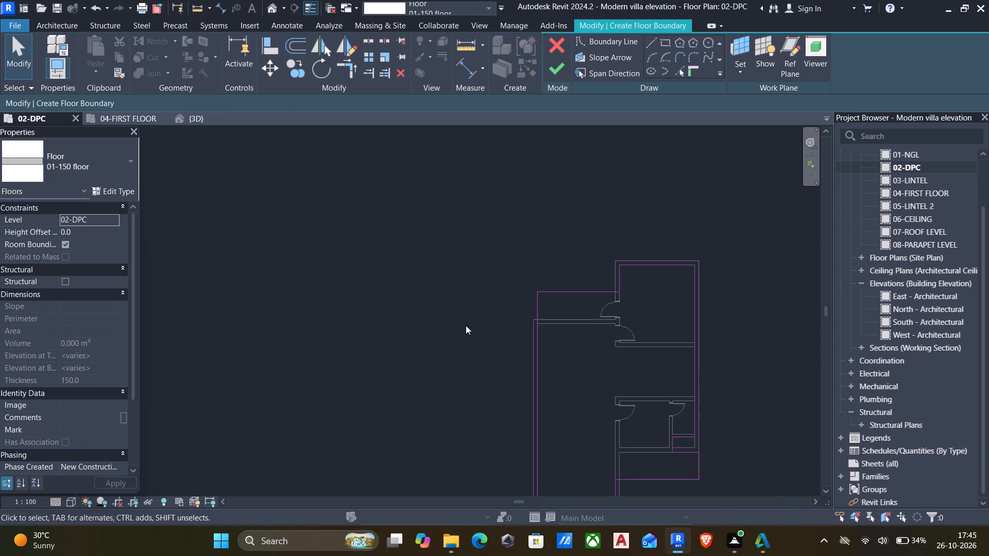
pyautogui.moveTo(483, 325); pyautogui.dragTo(430, 298, button='middle')
pyautogui.scroll(6, 490, 260)
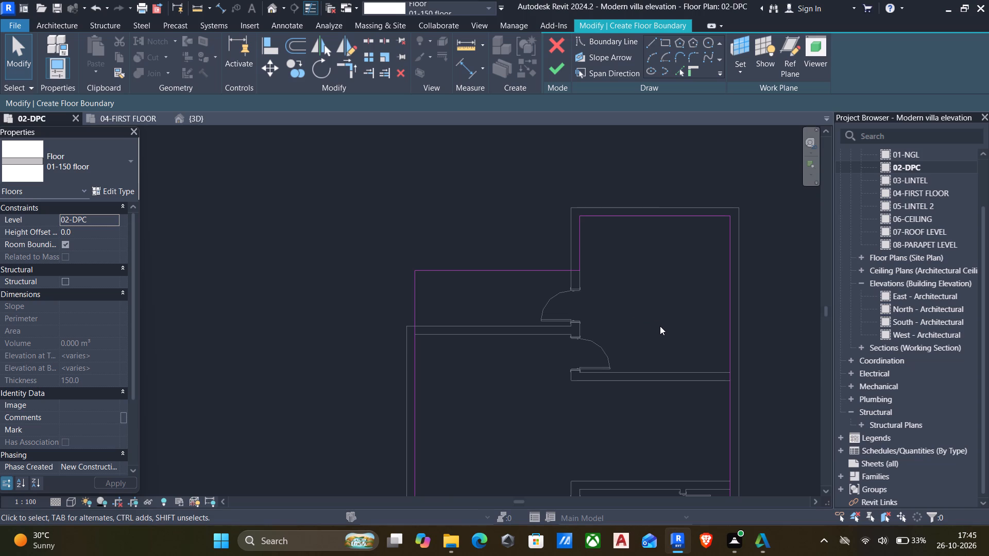
pyautogui.moveTo(514, 329); pyautogui.dragTo(518, 303, button='middle')
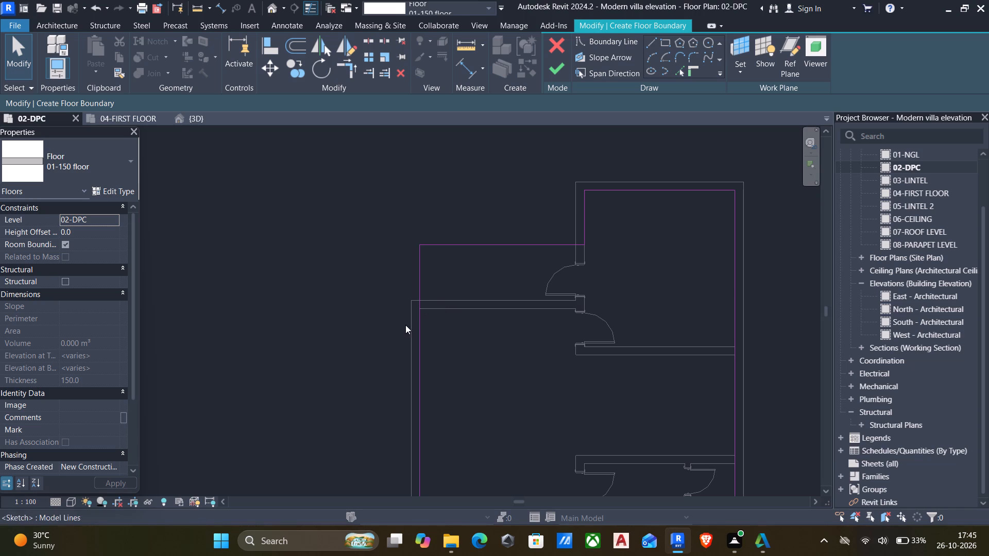
pyautogui.click(556, 66)
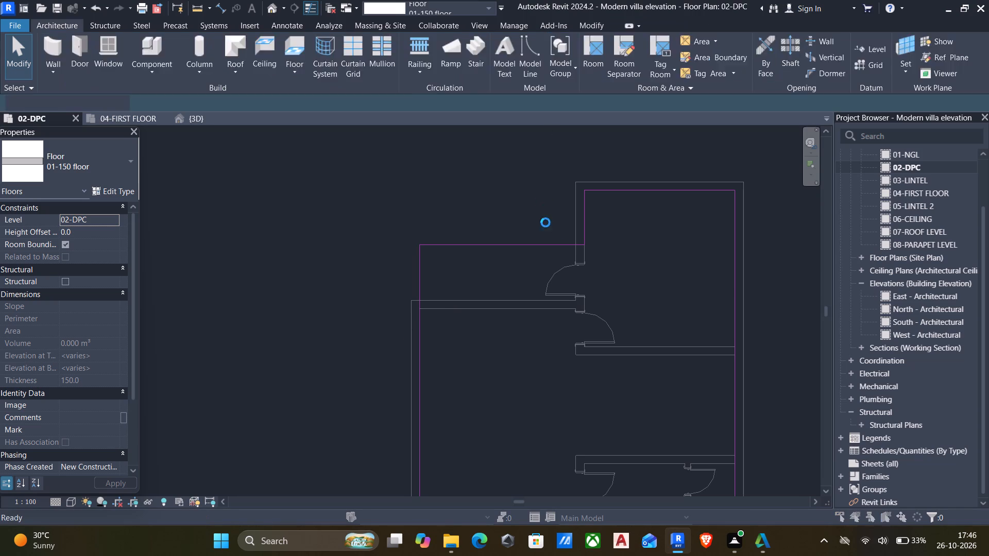
# Select the finished floor on the 02-DPC plan and check its coverage of the rooms, extensions and shaft.
pyautogui.scroll(-7, 551, 262)
pyautogui.moveTo(550, 272); pyautogui.dragTo(550, 266, button='middle')
pyautogui.scroll(2, 550, 266)
pyautogui.click(586, 315)
pyautogui.scroll(-6, 546, 302)
pyautogui.moveTo(544, 302); pyautogui.dragTo(535, 280, button='middle')
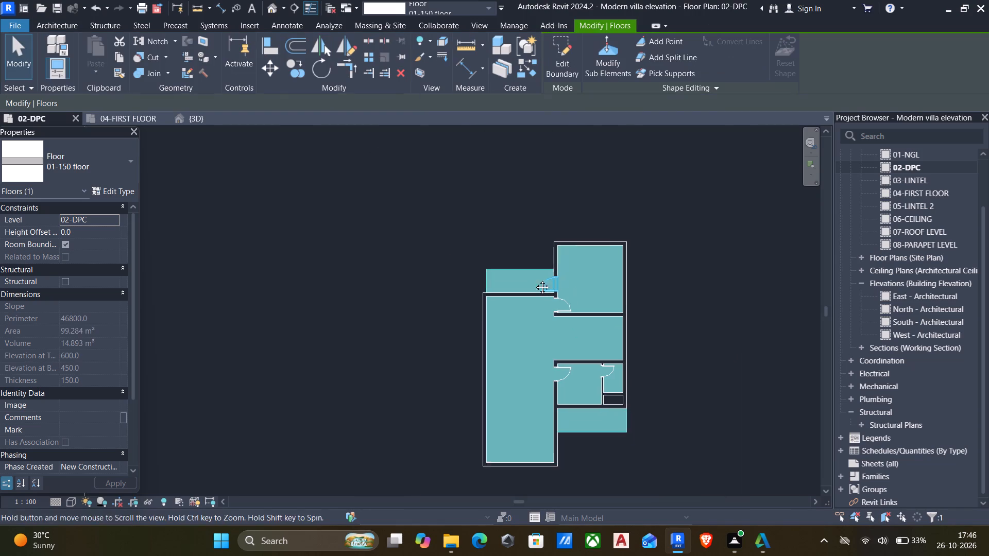
pyautogui.moveTo(535, 280); pyautogui.dragTo(533, 275, button='middle')
pyautogui.middleClick(539, 325)
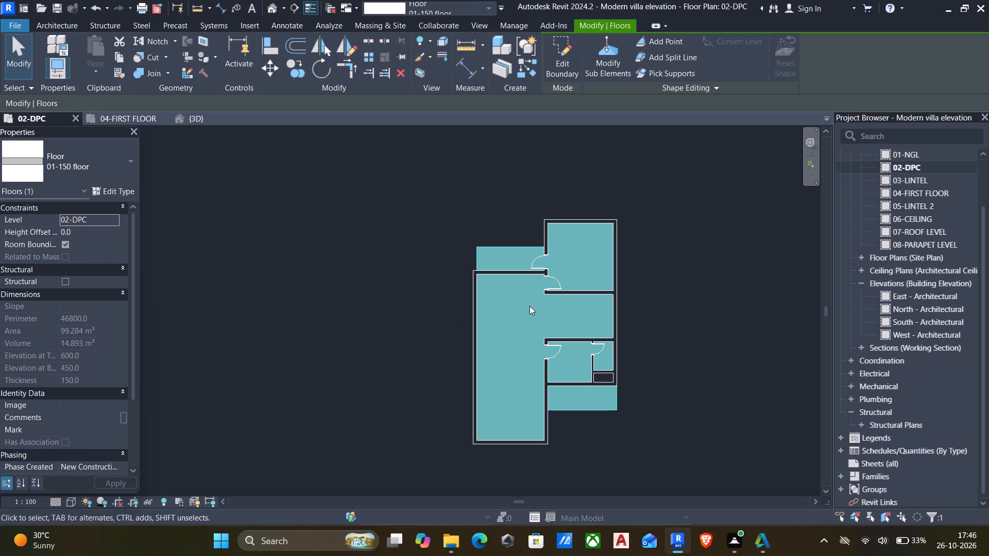
pyautogui.scroll(4, 547, 260)
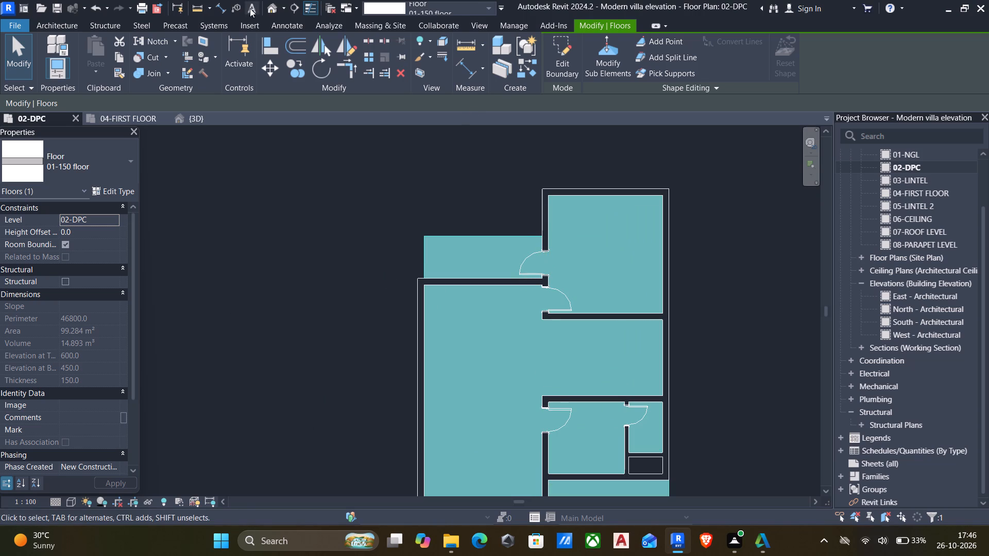
# Inspect the floor and both projecting extensions from all sides of the villa in the 3D view.
pyautogui.click(267, 8)
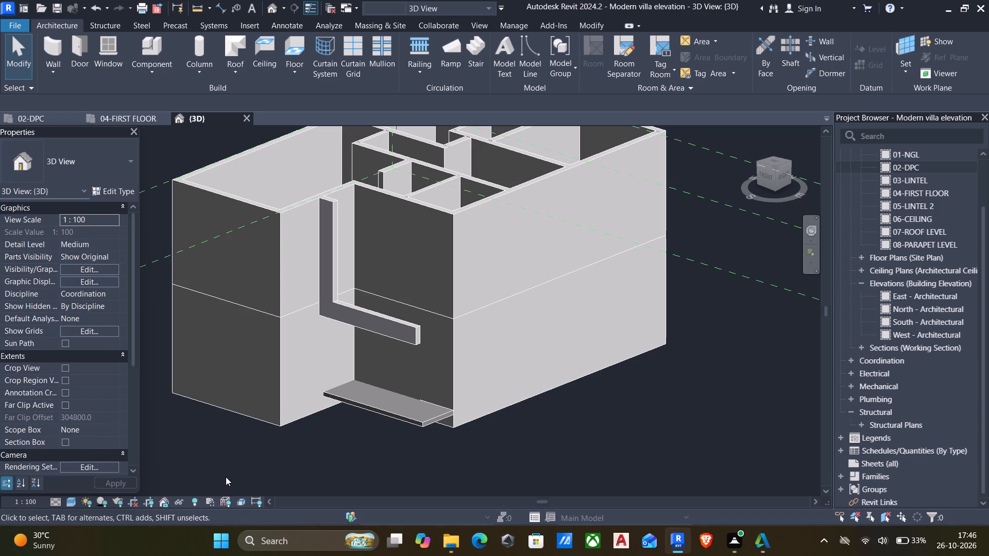
pyautogui.scroll(-4, 406, 382)
pyautogui.moveTo(520, 328); pyautogui.dragTo(525, 327, button='middle')
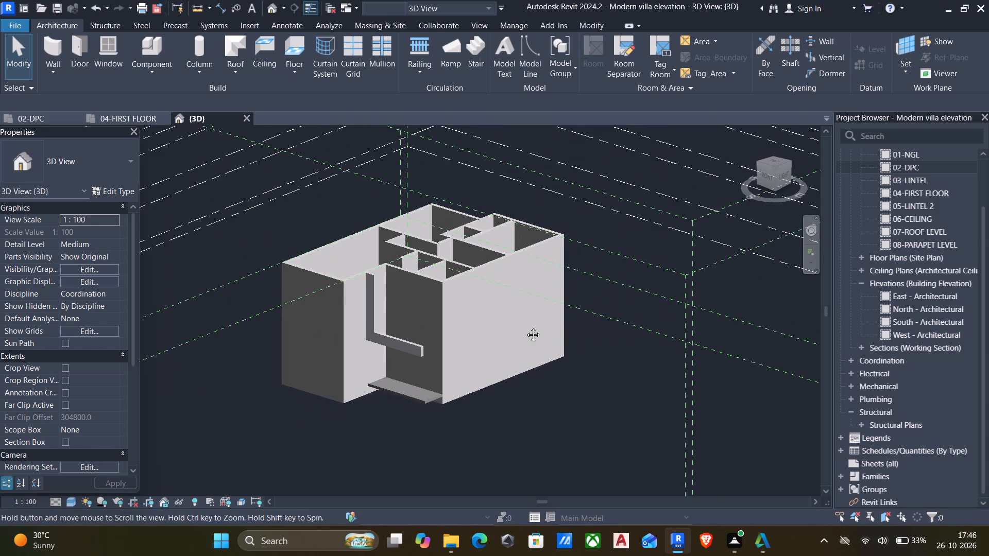
pyautogui.moveTo(525, 327); pyautogui.dragTo(535, 328, button='middle')
pyautogui.keyDown('shift'); pyautogui.moveTo(536, 328); pyautogui.dragTo(347, 322, button='middle'); pyautogui.keyUp('shift')
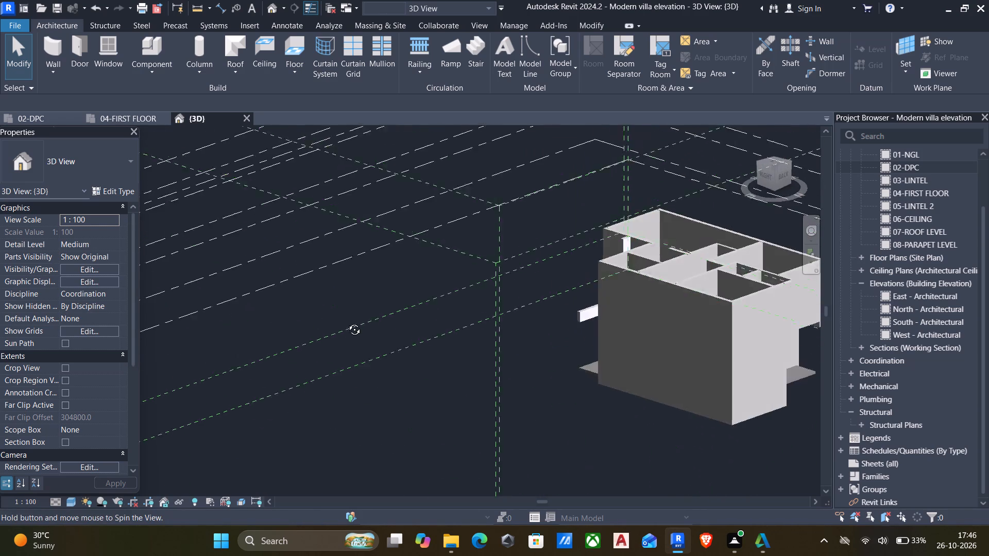
pyautogui.keyDown('shift'); pyautogui.moveTo(347, 322); pyautogui.dragTo(282, 317, button='middle'); pyautogui.keyUp('shift')
pyautogui.keyDown('shift'); pyautogui.moveTo(563, 400); pyautogui.dragTo(485, 364, button='middle'); pyautogui.keyUp('shift')
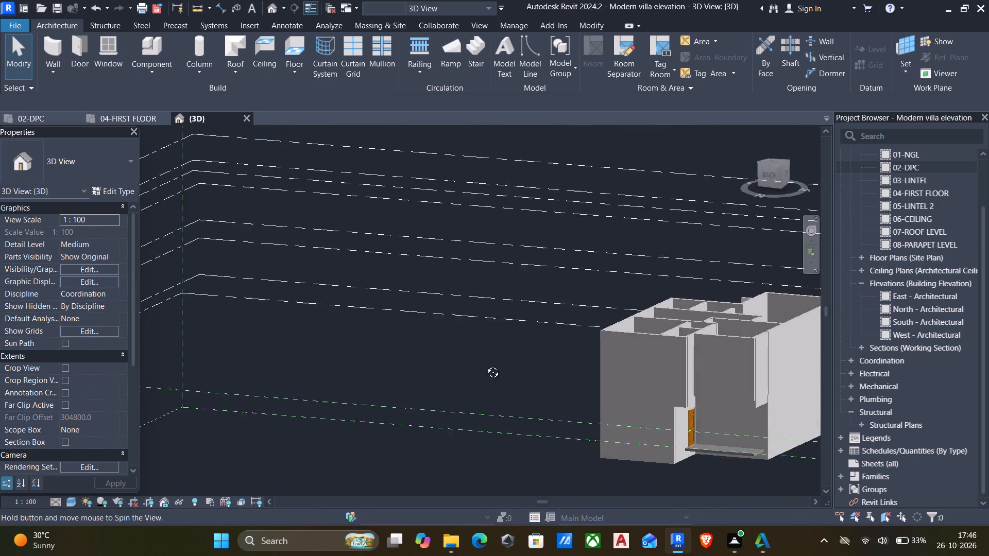
pyautogui.keyDown('shift'); pyautogui.moveTo(485, 364); pyautogui.dragTo(385, 245, button='middle'); pyautogui.keyUp('shift')
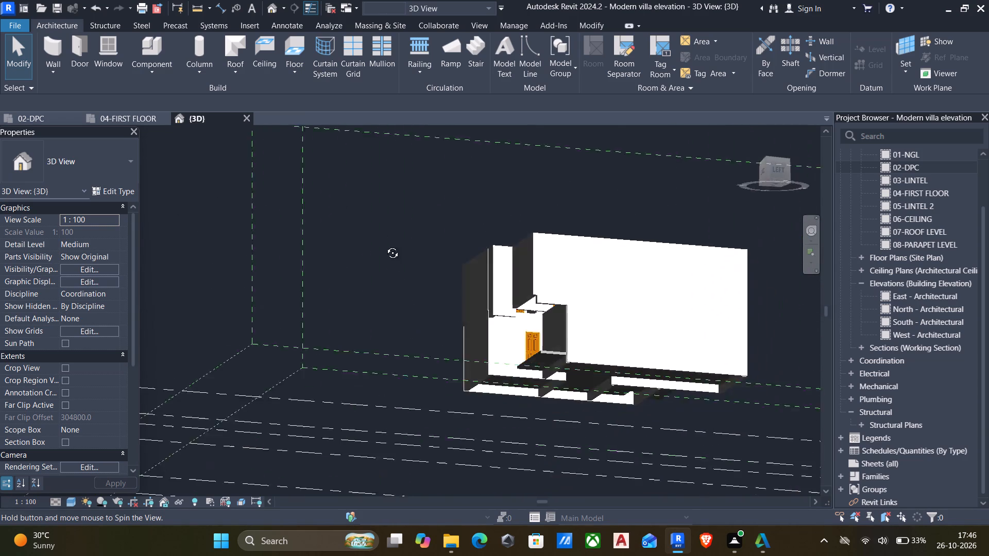
pyautogui.keyDown('shift'); pyautogui.moveTo(385, 245); pyautogui.dragTo(430, 380, button='middle'); pyautogui.keyUp('shift')
pyautogui.moveTo(425, 327); pyautogui.dragTo(308, 229, button='middle')
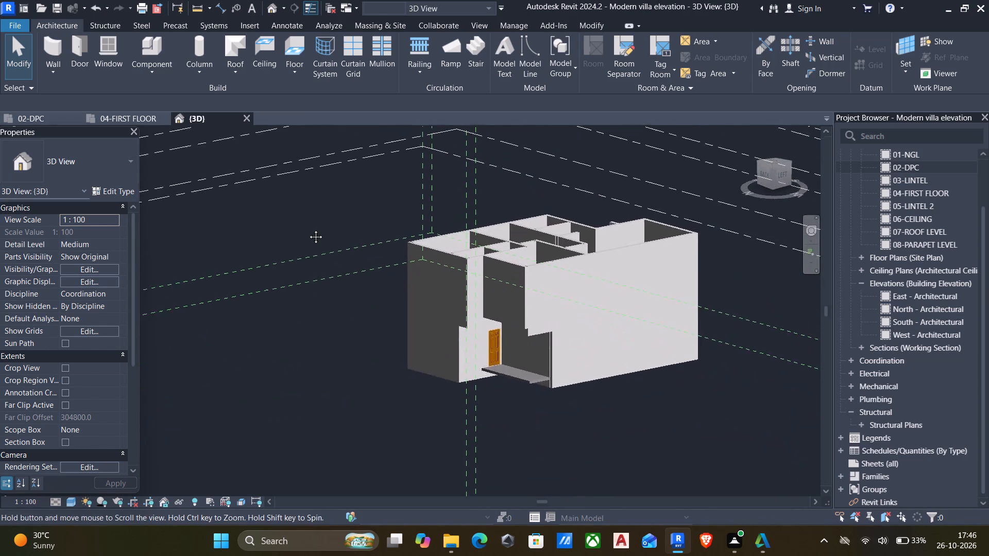
pyautogui.moveTo(308, 229); pyautogui.dragTo(308, 229, button='middle')
pyautogui.keyDown('shift'); pyautogui.moveTo(308, 231); pyautogui.dragTo(371, 397, button='middle'); pyautogui.keyUp('shift')
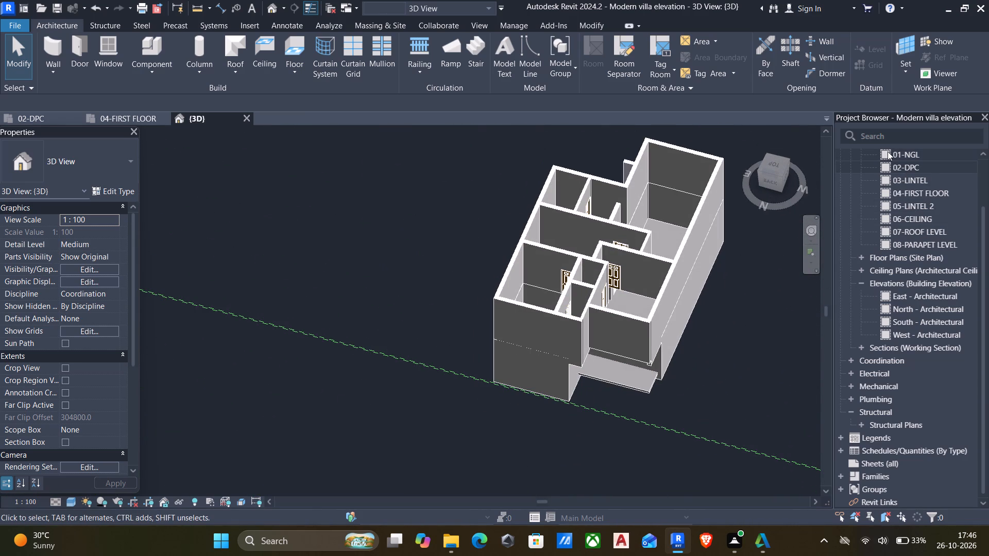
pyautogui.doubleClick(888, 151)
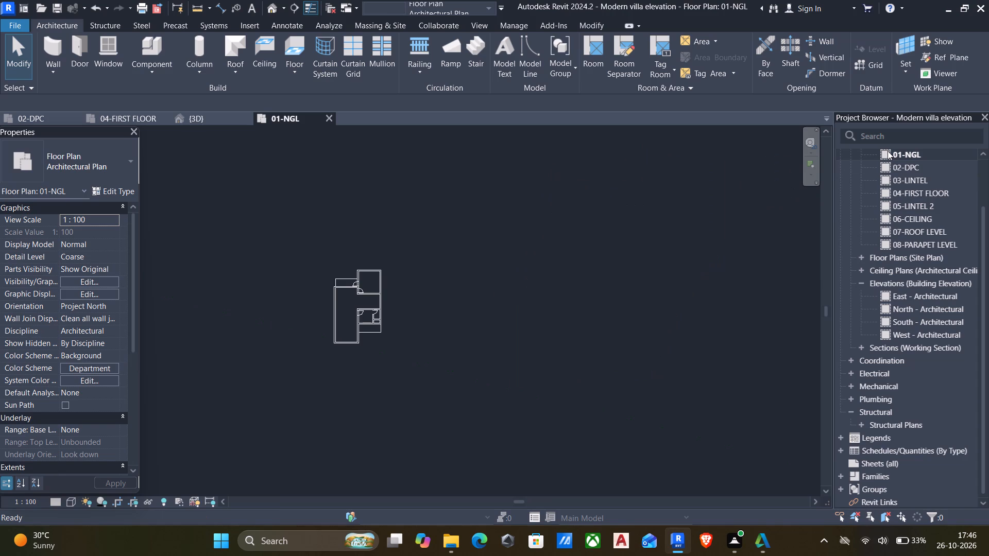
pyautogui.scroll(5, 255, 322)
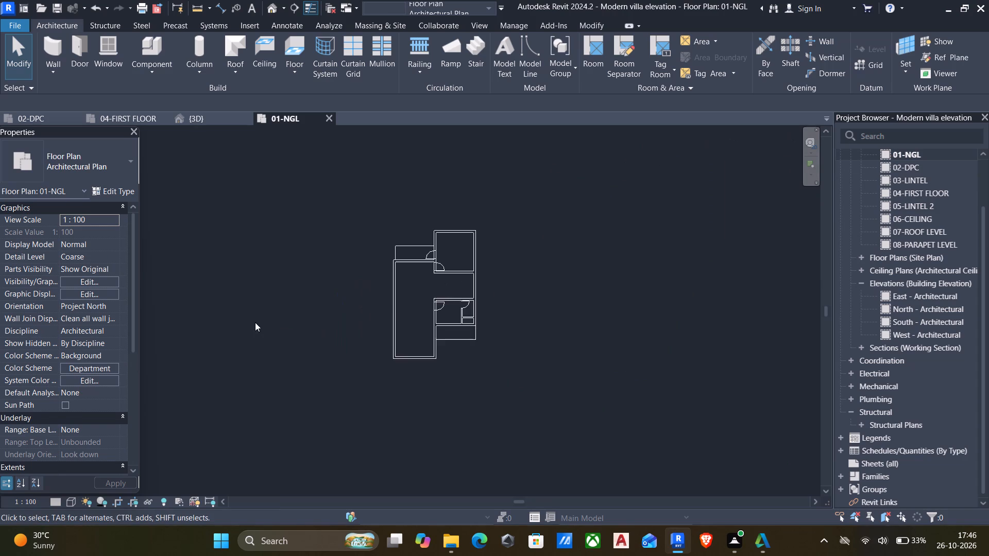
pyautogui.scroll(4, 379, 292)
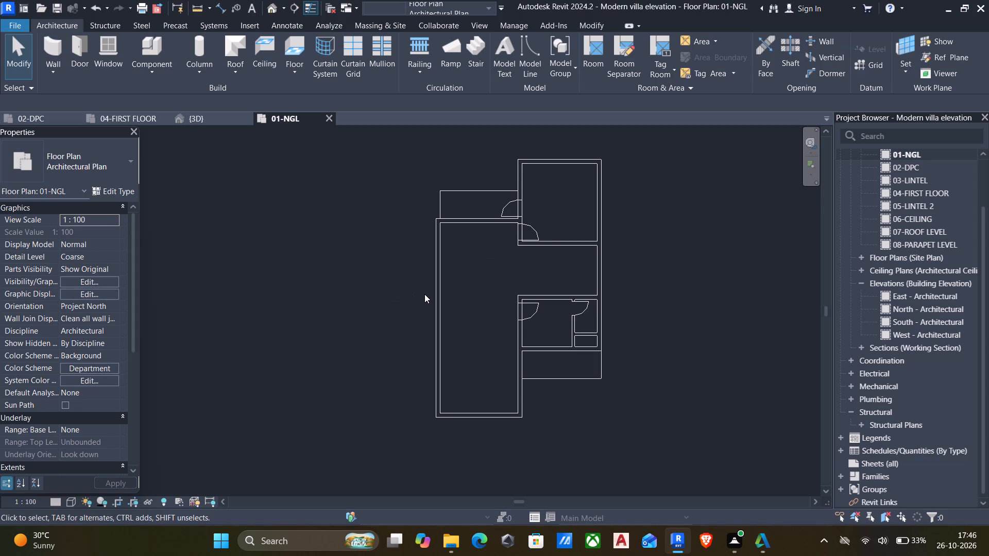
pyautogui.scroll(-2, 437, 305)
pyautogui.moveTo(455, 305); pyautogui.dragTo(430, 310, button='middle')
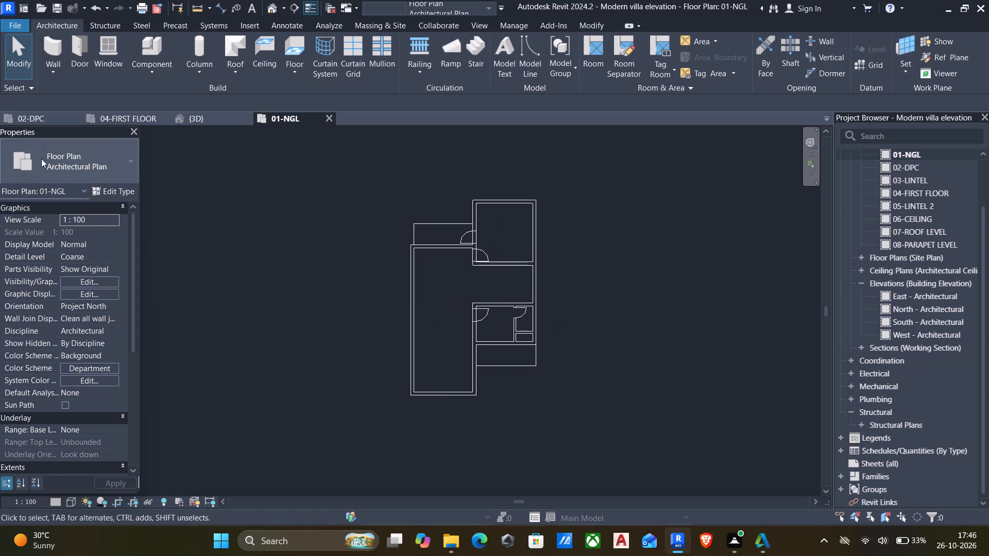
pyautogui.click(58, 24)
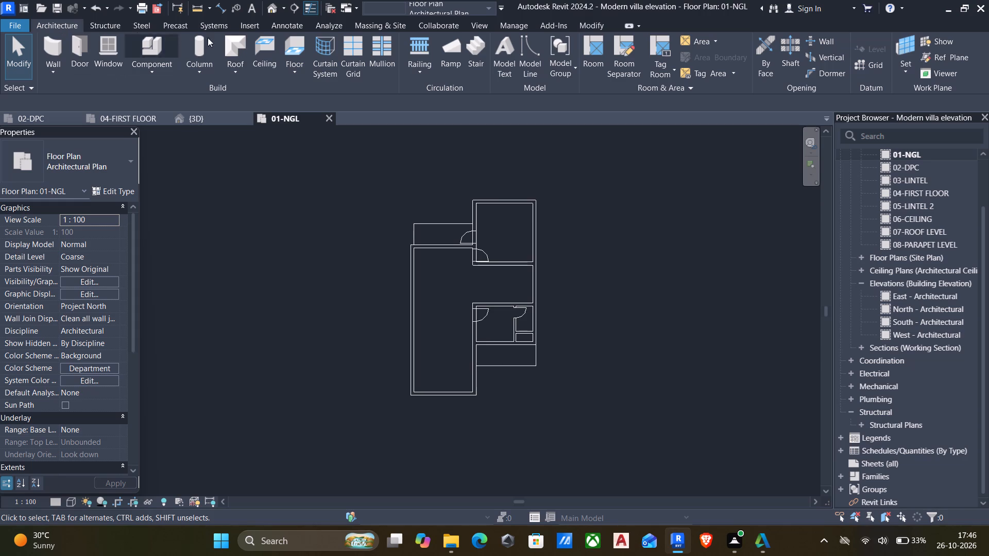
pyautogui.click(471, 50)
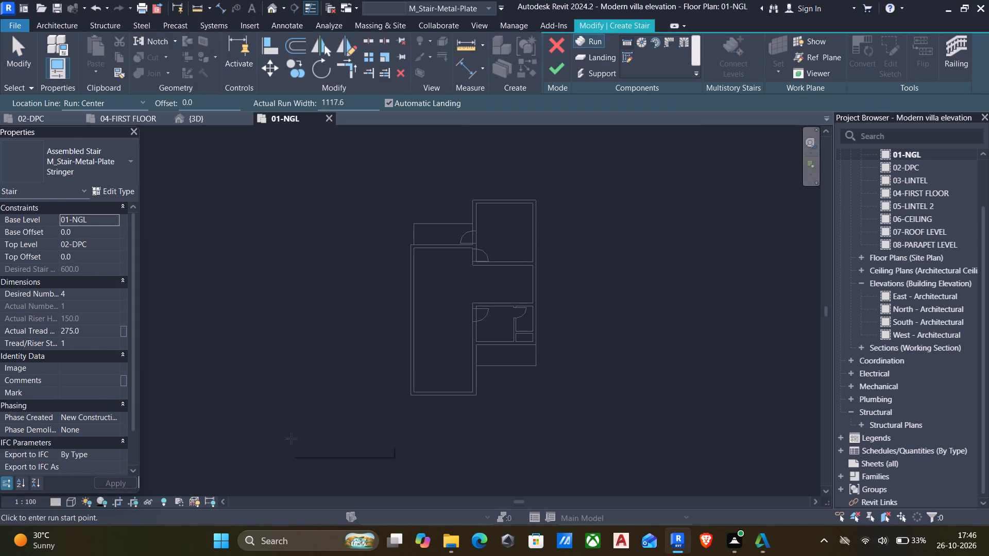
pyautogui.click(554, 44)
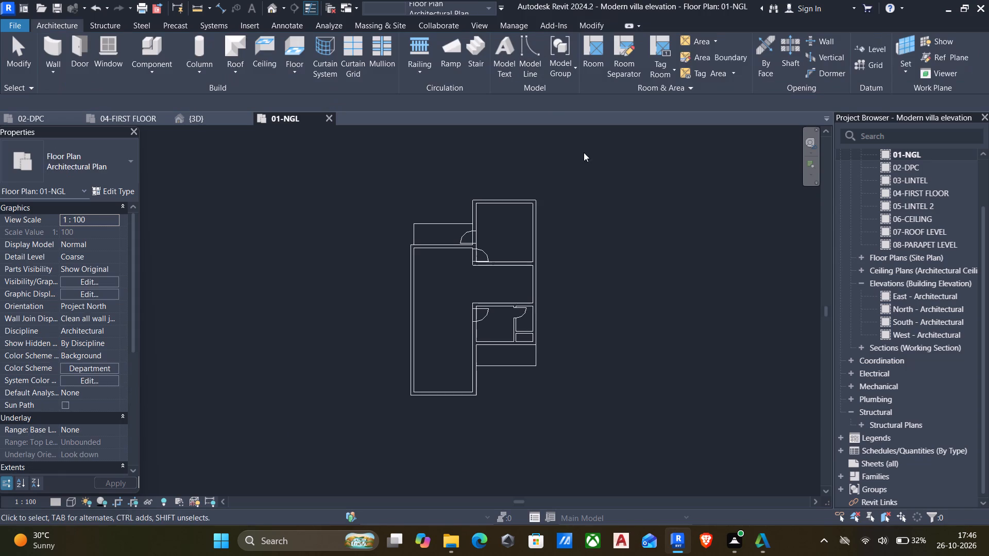
# On the 02-DPC plan, start a new stair using the cast-in-place M_Monolithic Stair type.
pyautogui.doubleClick(889, 170)
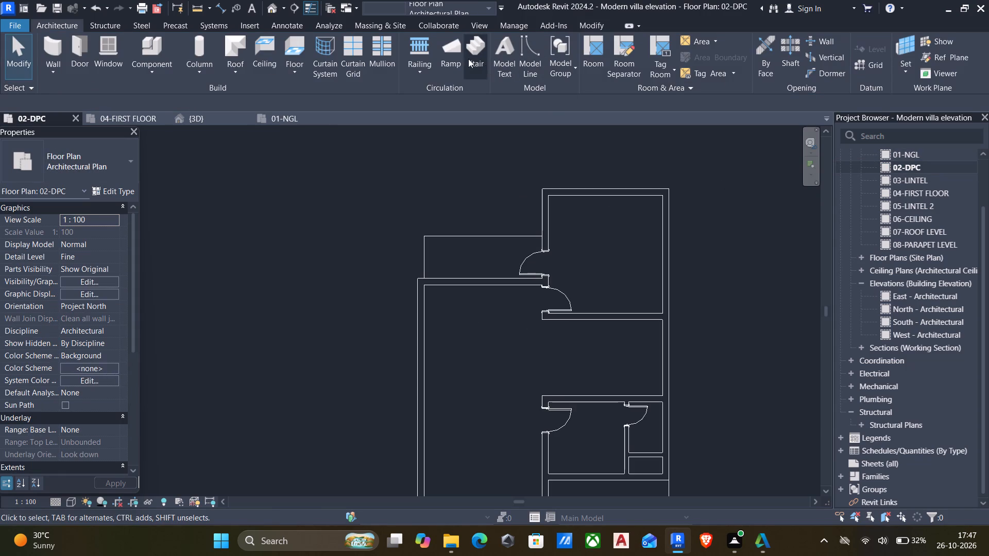
pyautogui.click(477, 53)
pyautogui.click(83, 171)
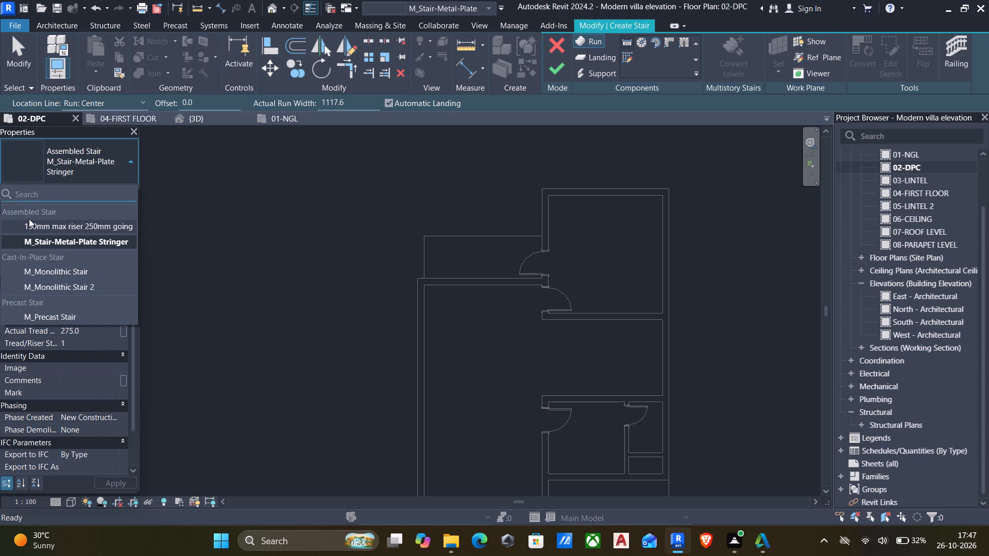
pyautogui.click(72, 173)
pyautogui.click(87, 149)
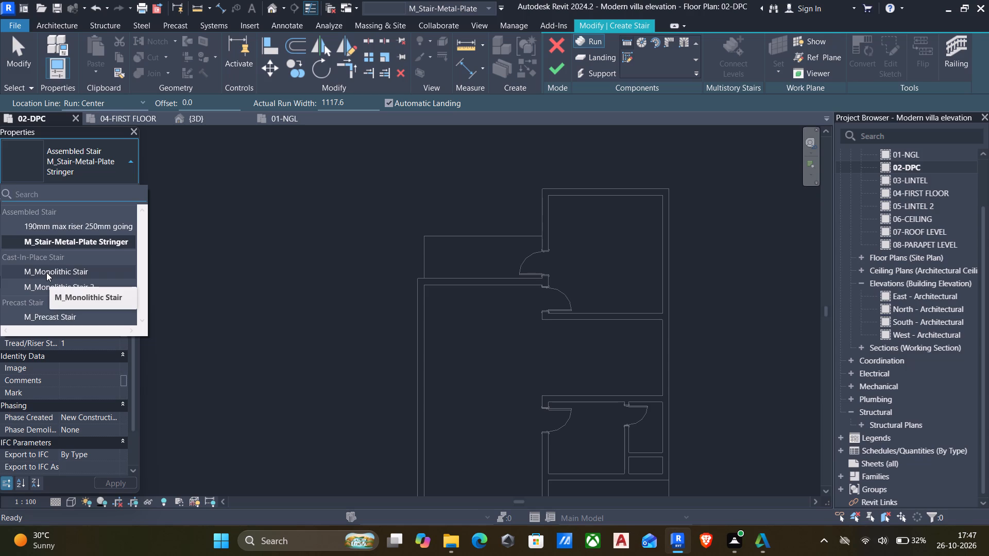
pyautogui.click(46, 272)
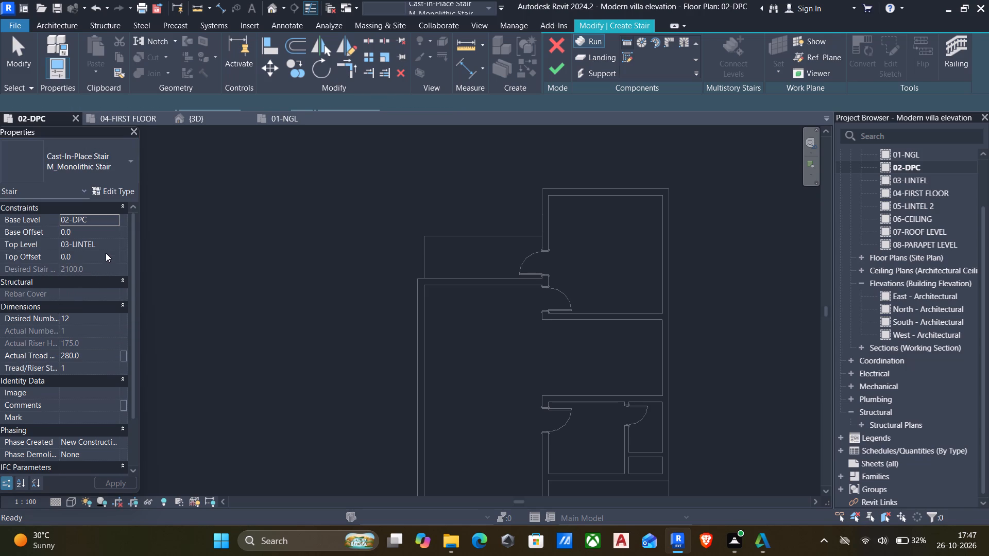
# Configure the stair with top level 04-FIRST FLOOR, 21 desired risers and a 300 mm tread depth.
pyautogui.click(107, 246)
pyautogui.click(115, 246)
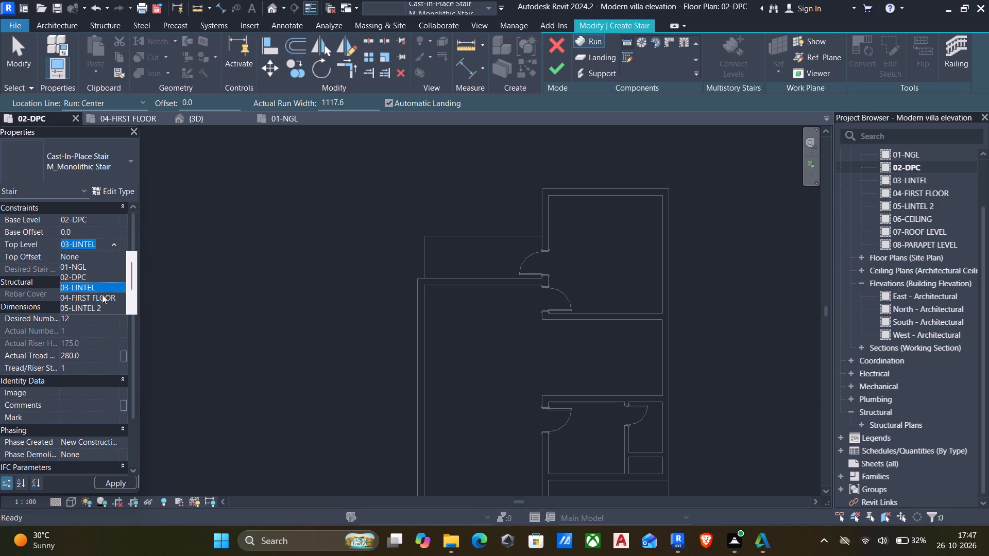
pyautogui.click(102, 294)
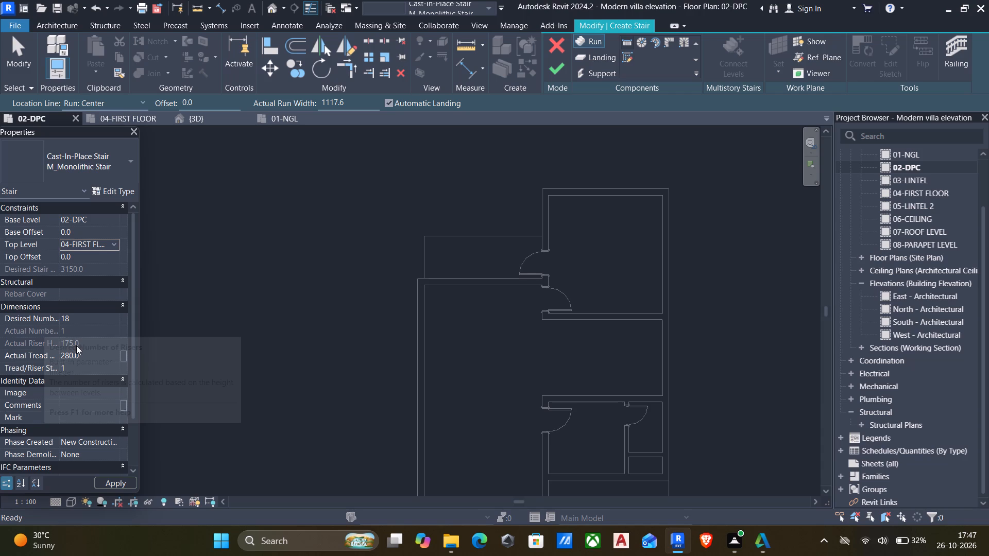
pyautogui.click(89, 311)
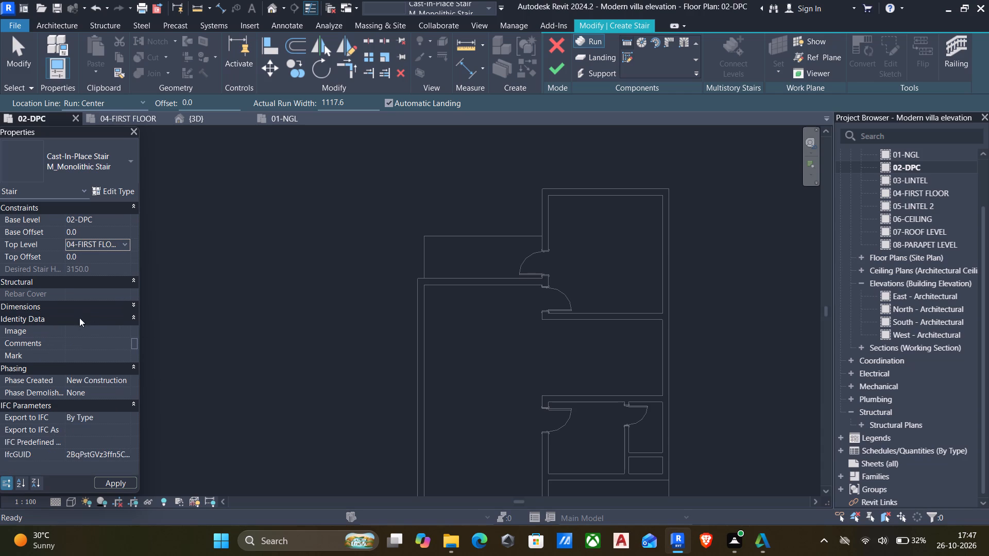
pyautogui.click(103, 310)
pyautogui.click(87, 317)
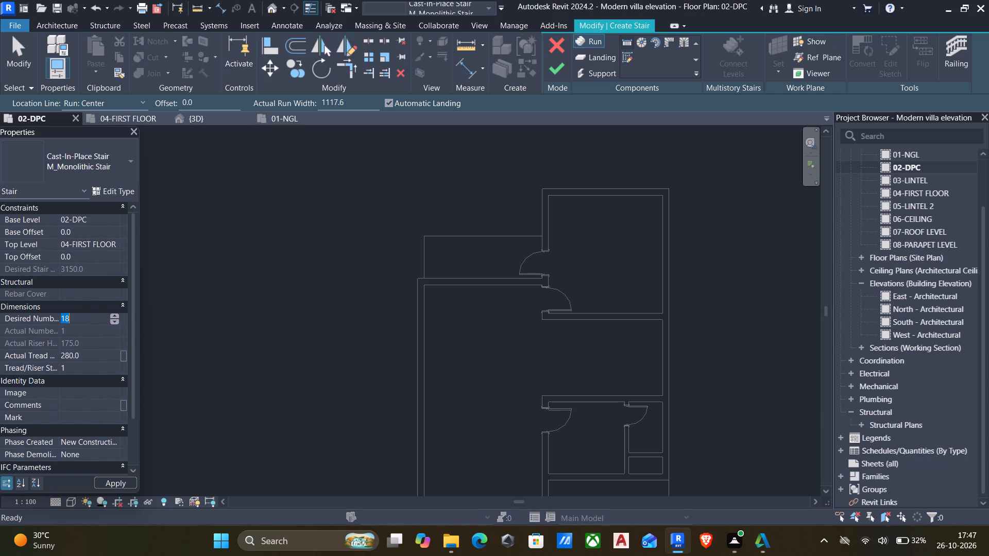
pyautogui.write('21')
pyautogui.click(118, 483)
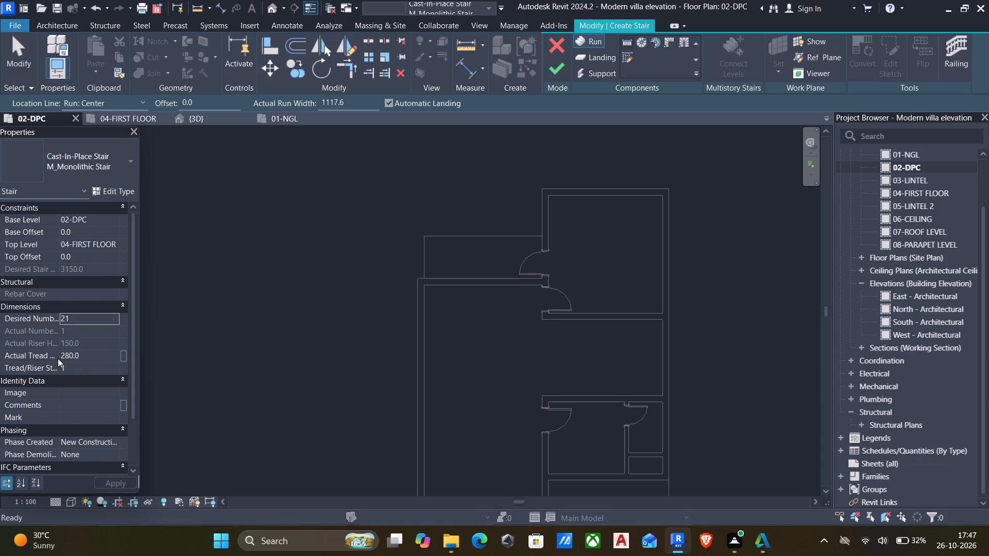
pyautogui.click(103, 354)
pyautogui.write('300')
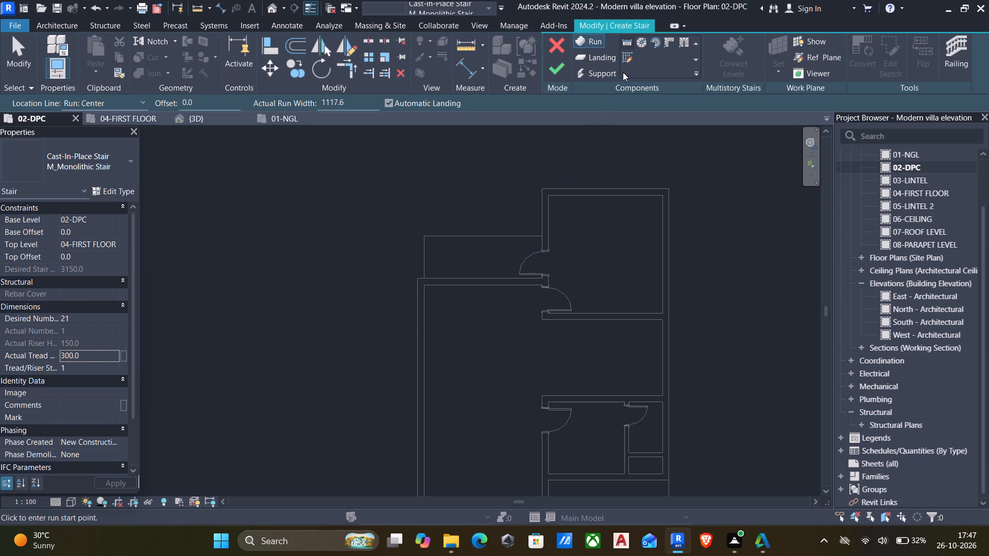
# Start a sketched run and draw a U-shaped outer boundary along the stair bay walls, with its upper and lower lines about 2700 mm long.
pyautogui.click(629, 58)
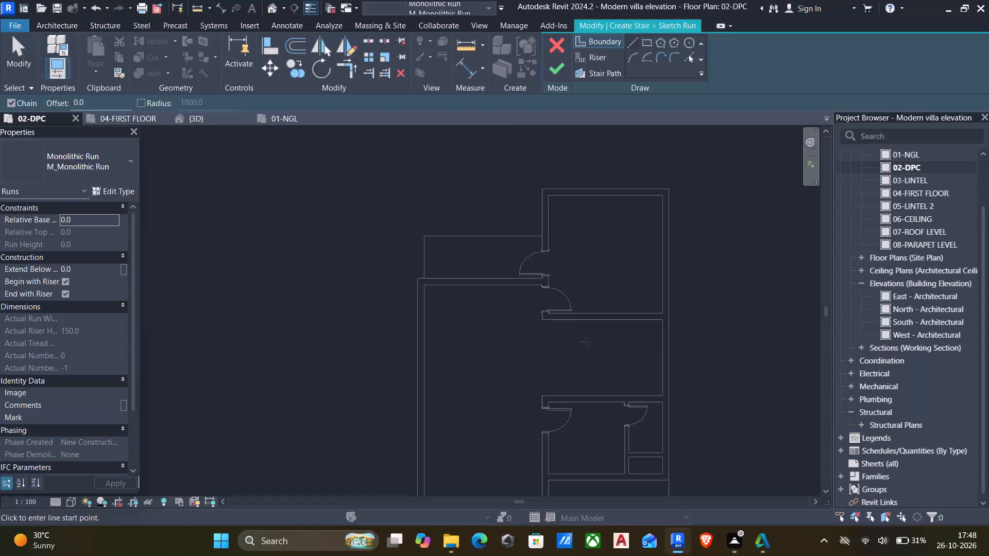
pyautogui.scroll(3, 587, 342)
pyautogui.click(722, 304)
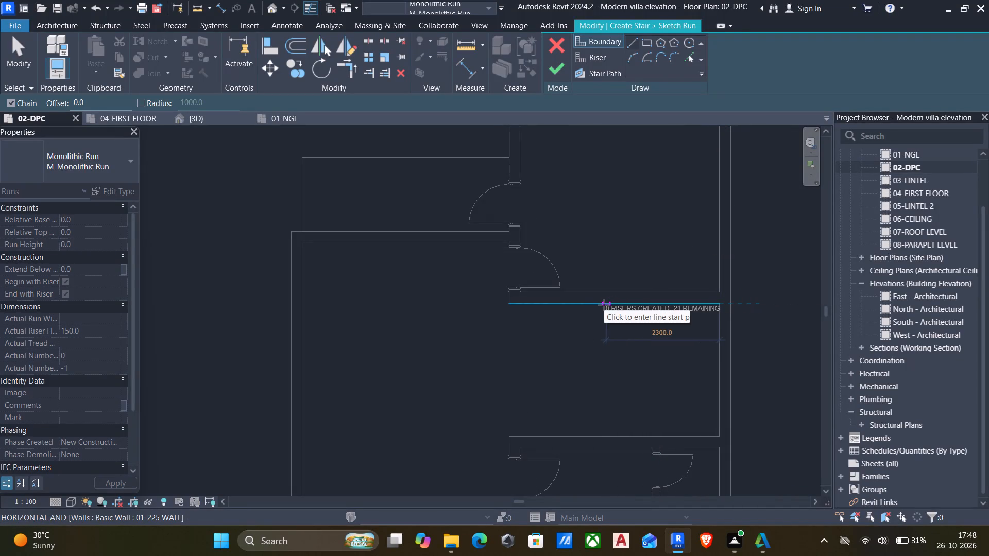
pyautogui.write('2700')
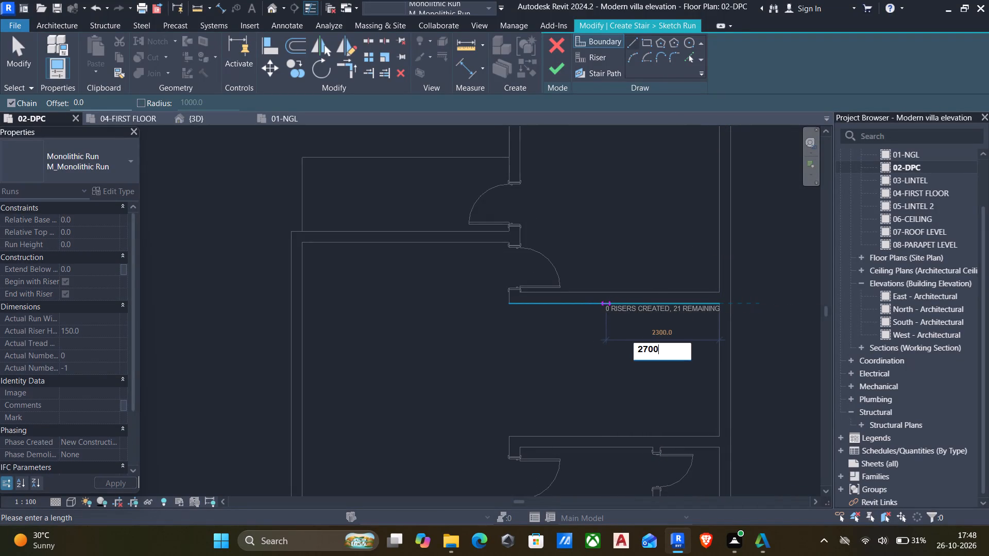
pyautogui.press('Return')
pyautogui.press('Escape')
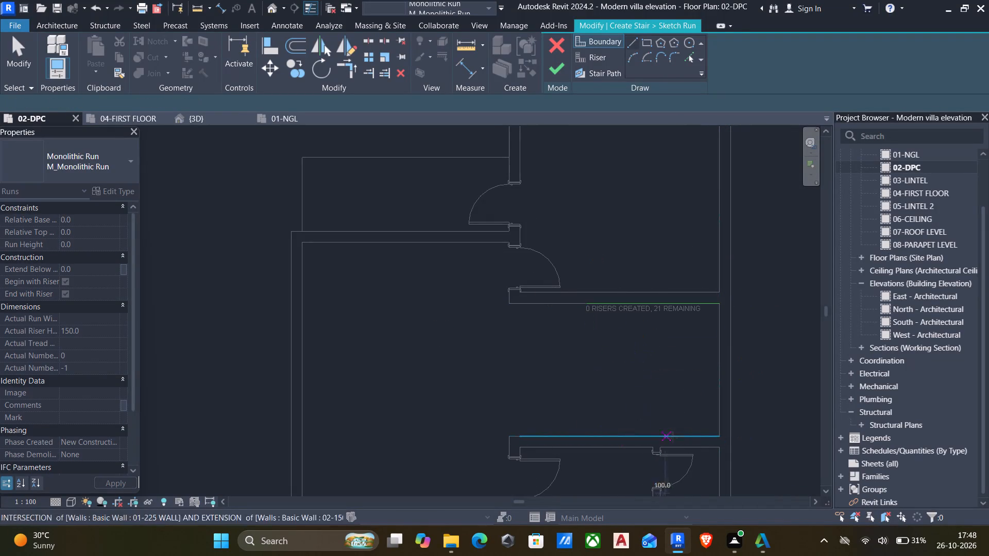
pyautogui.click(720, 308)
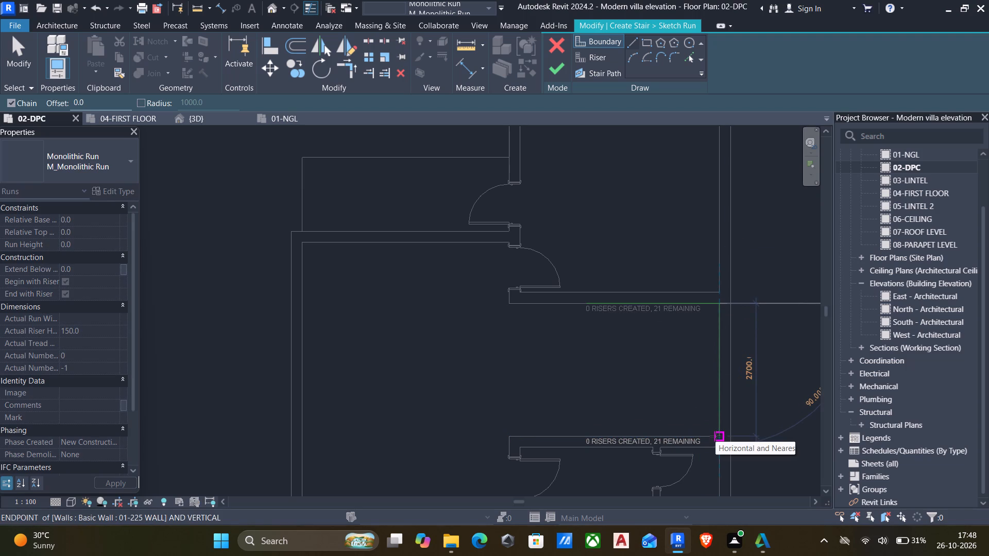
pyautogui.click(715, 436)
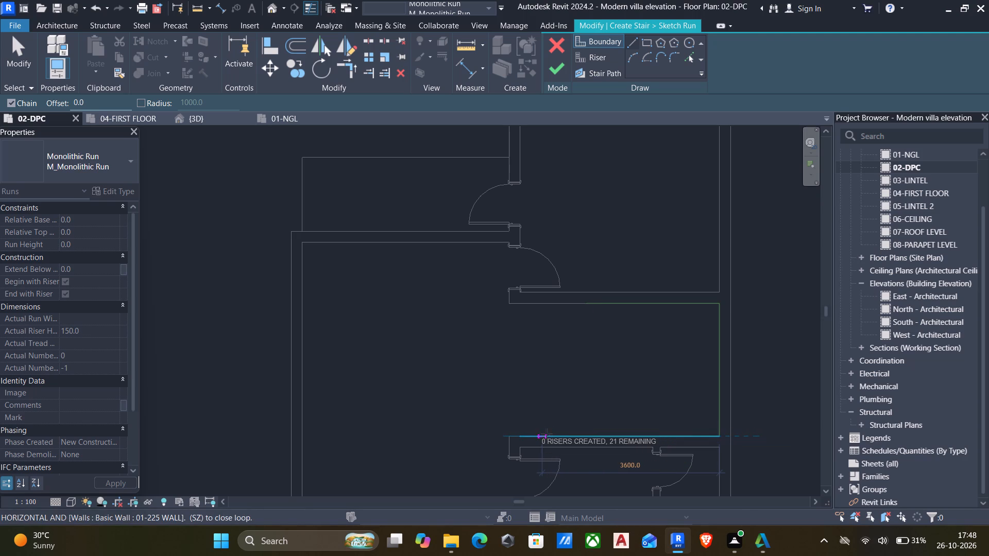
pyautogui.click(590, 437)
pyautogui.press('Escape')
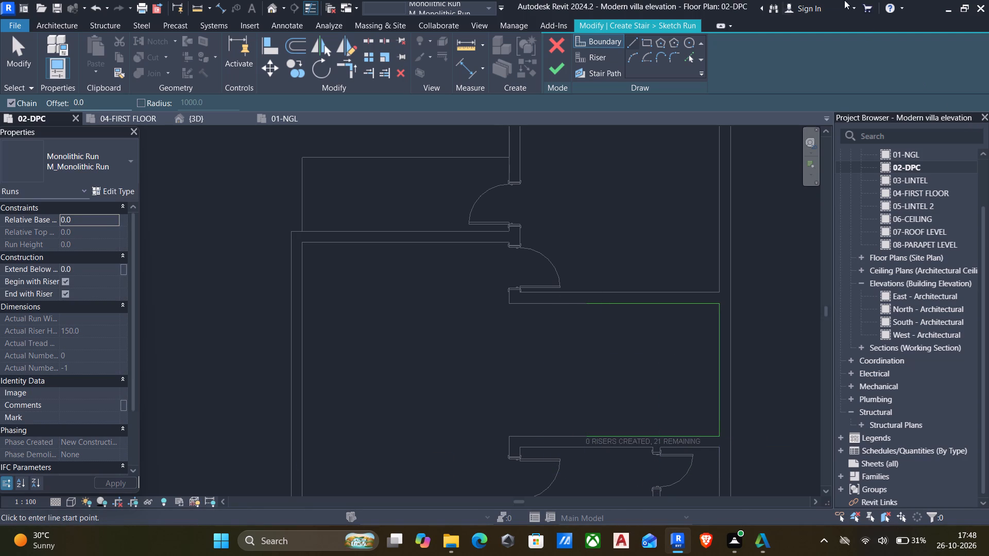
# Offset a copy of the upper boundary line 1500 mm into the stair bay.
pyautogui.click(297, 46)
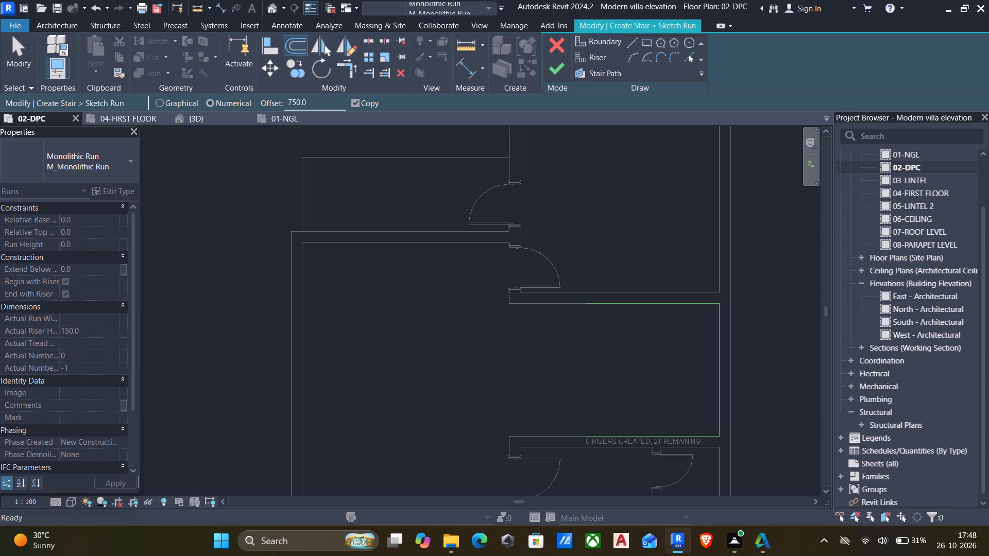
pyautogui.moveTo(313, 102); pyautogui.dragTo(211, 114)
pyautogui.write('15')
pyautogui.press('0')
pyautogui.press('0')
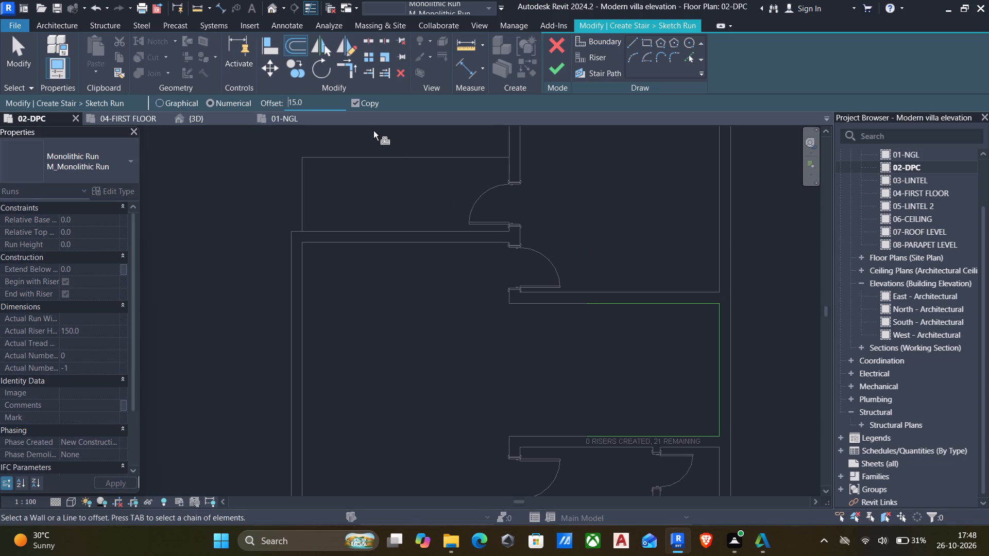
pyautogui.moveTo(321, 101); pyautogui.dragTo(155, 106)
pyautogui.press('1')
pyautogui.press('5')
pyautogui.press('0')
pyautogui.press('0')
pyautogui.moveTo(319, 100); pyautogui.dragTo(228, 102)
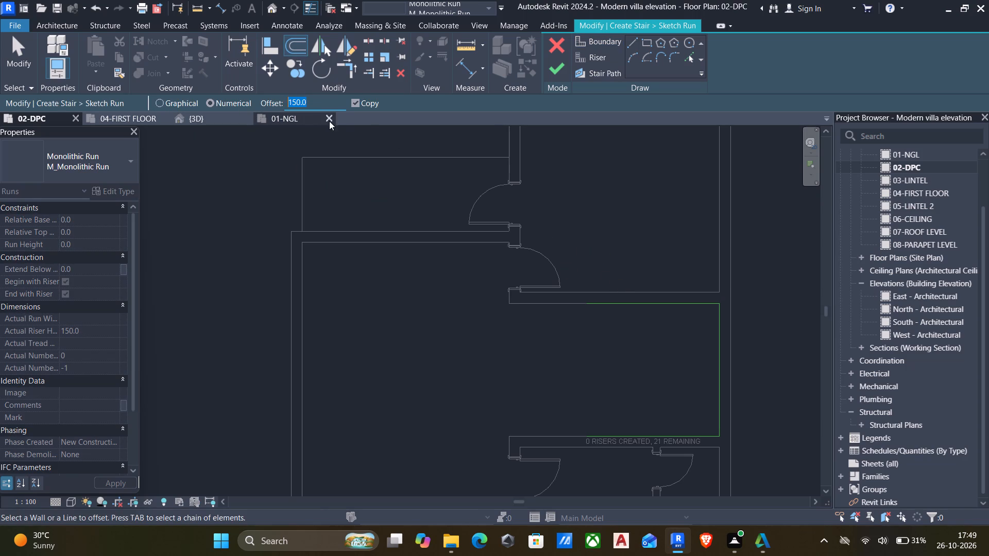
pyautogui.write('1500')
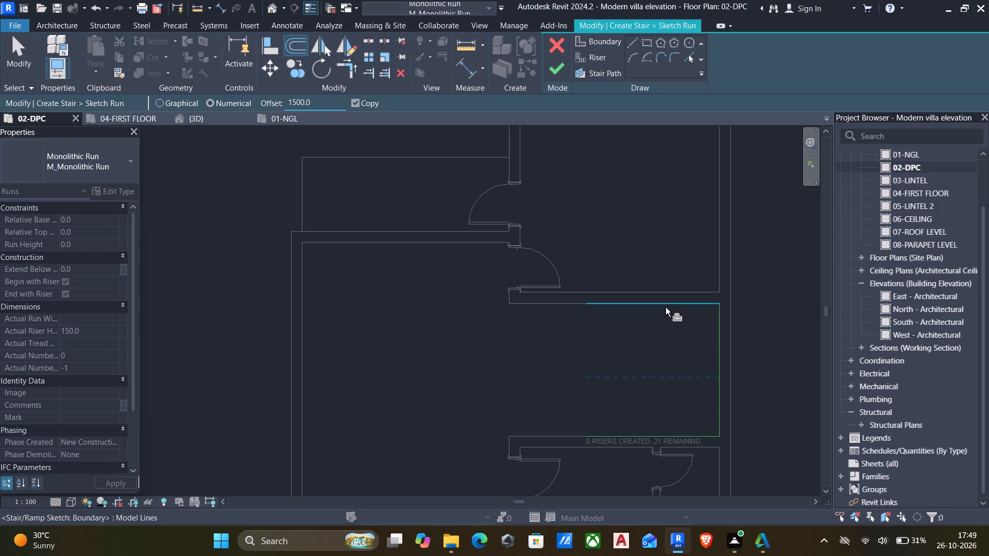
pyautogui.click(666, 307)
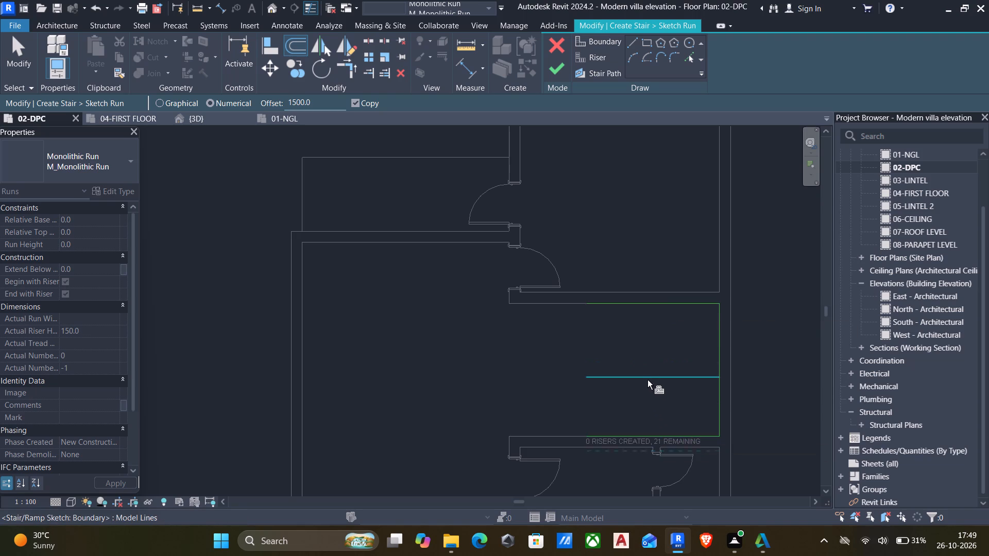
# Offset copies of the lower and upper boundary lines 1050 mm inward to form the inner edges of the flights.
pyautogui.moveTo(335, 99); pyautogui.dragTo(186, 117)
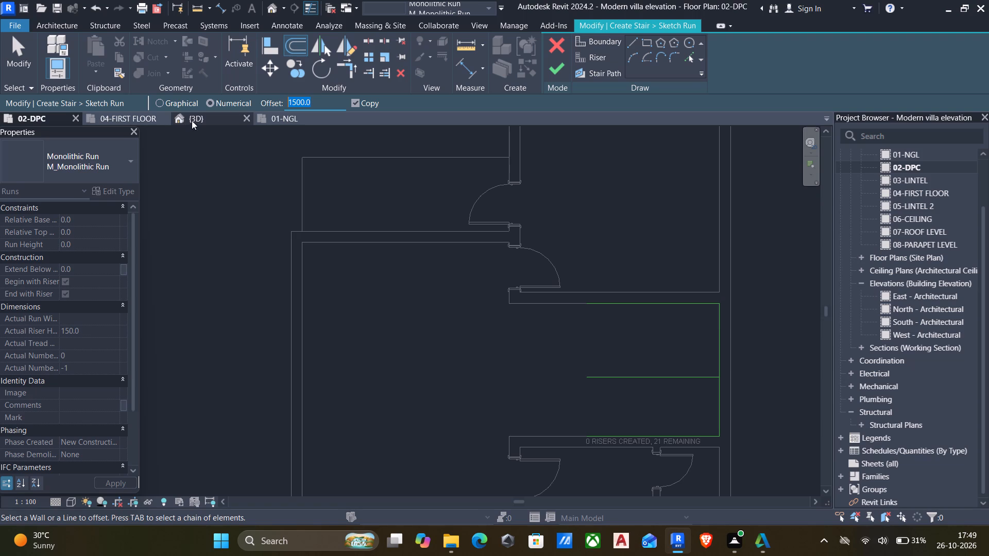
pyautogui.press('1')
pyautogui.press('0')
pyautogui.press('5')
pyautogui.press('0')
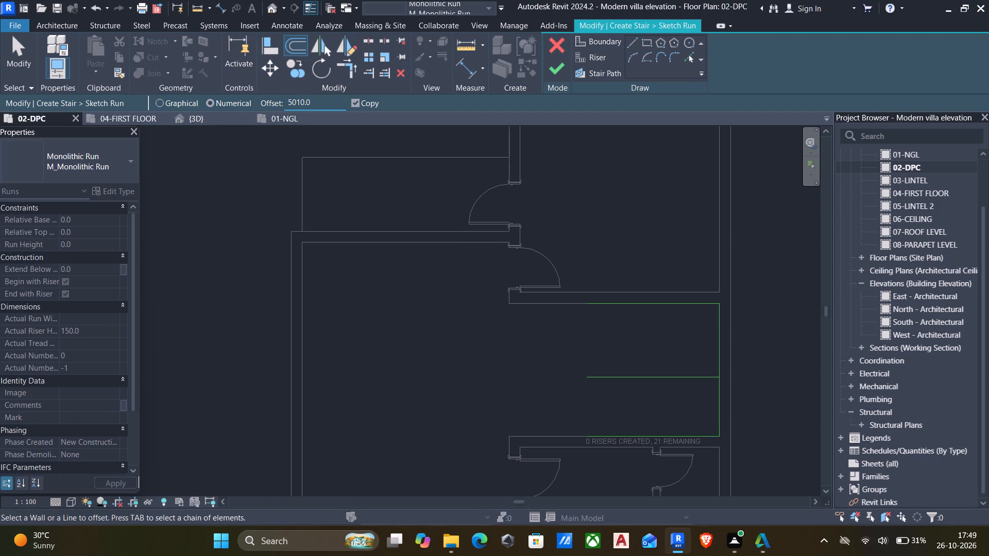
pyautogui.moveTo(340, 101); pyautogui.dragTo(167, 111)
pyautogui.press('1')
pyautogui.press('0')
pyautogui.press('5')
pyautogui.press('0')
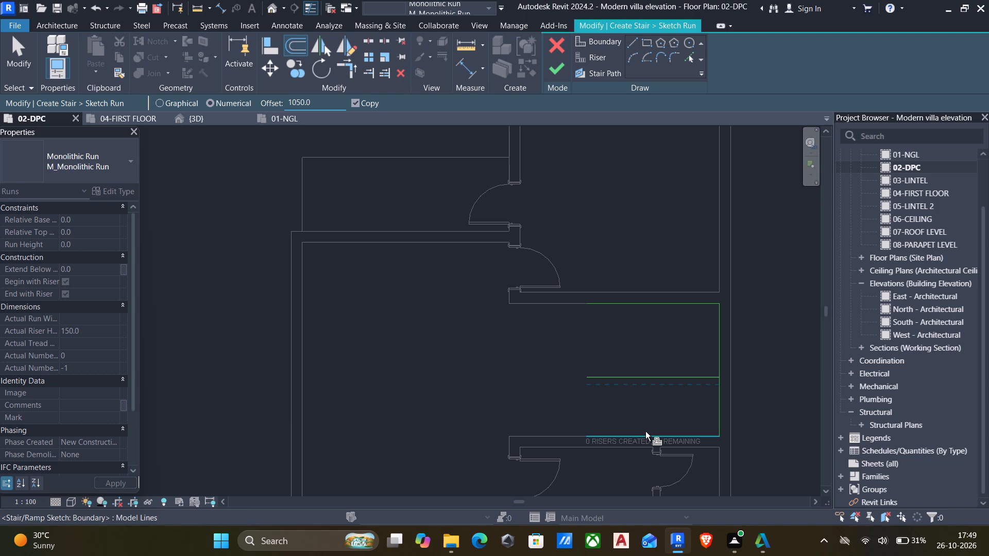
pyautogui.click(643, 432)
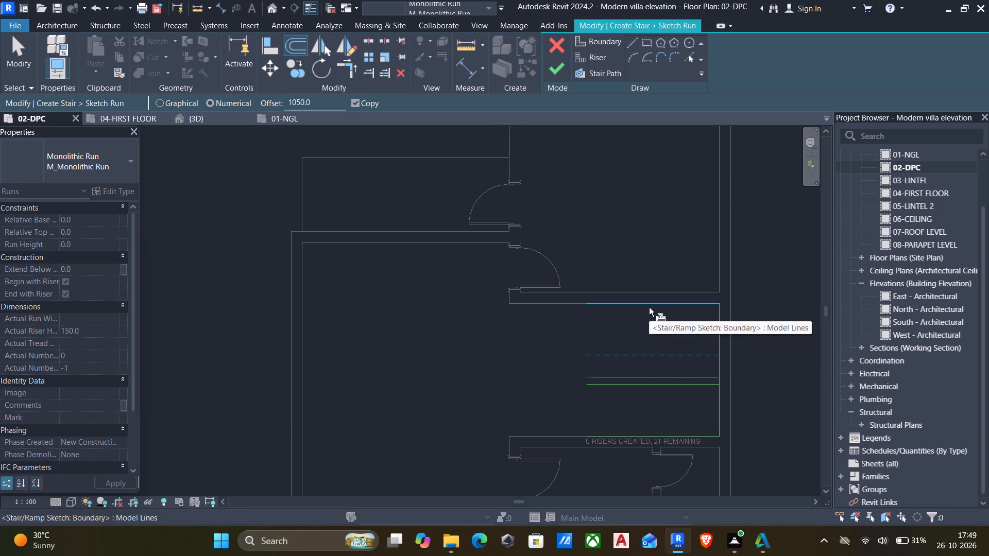
pyautogui.click(649, 307)
pyautogui.press('Escape')
pyautogui.press('Escape')
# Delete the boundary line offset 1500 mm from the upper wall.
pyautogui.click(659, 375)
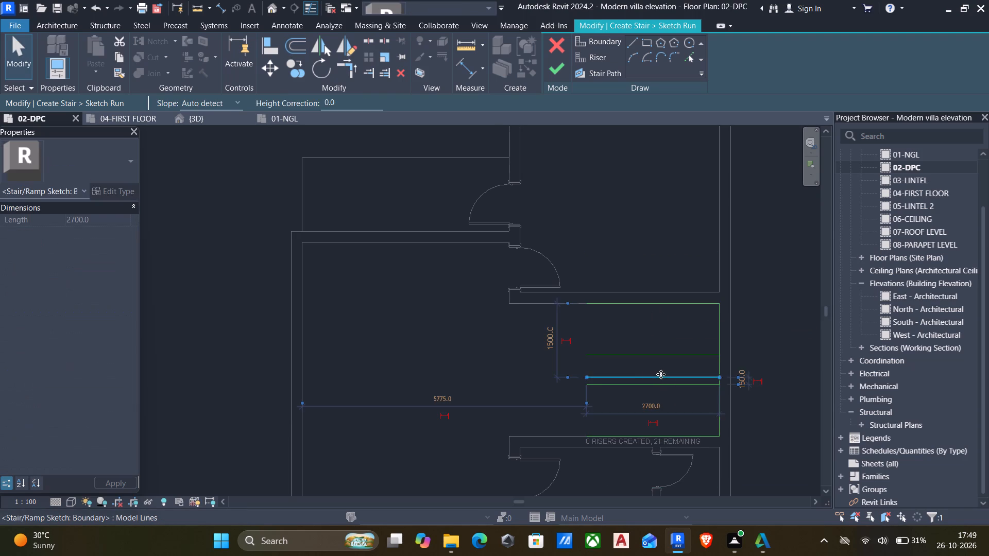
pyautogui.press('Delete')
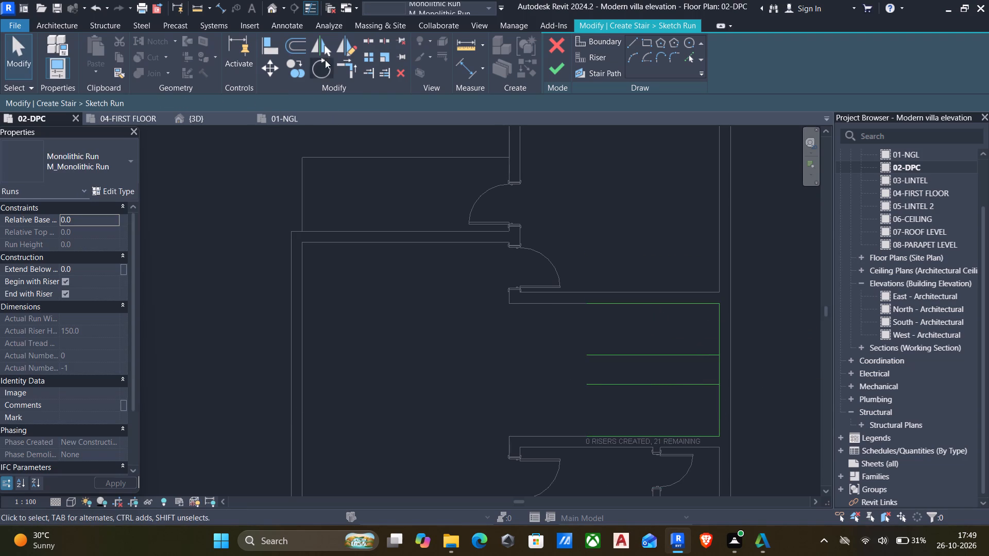
# Offset a copy of the vertical boundary line along the end wall 1050 mm inward to mark the landing's inner edge.
pyautogui.click(290, 48)
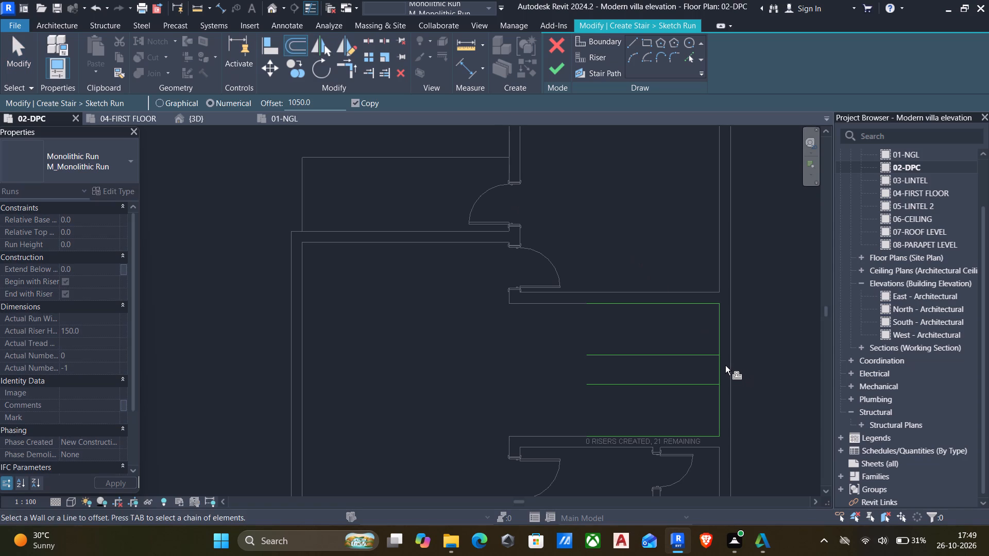
pyautogui.click(719, 362)
pyautogui.press('Escape')
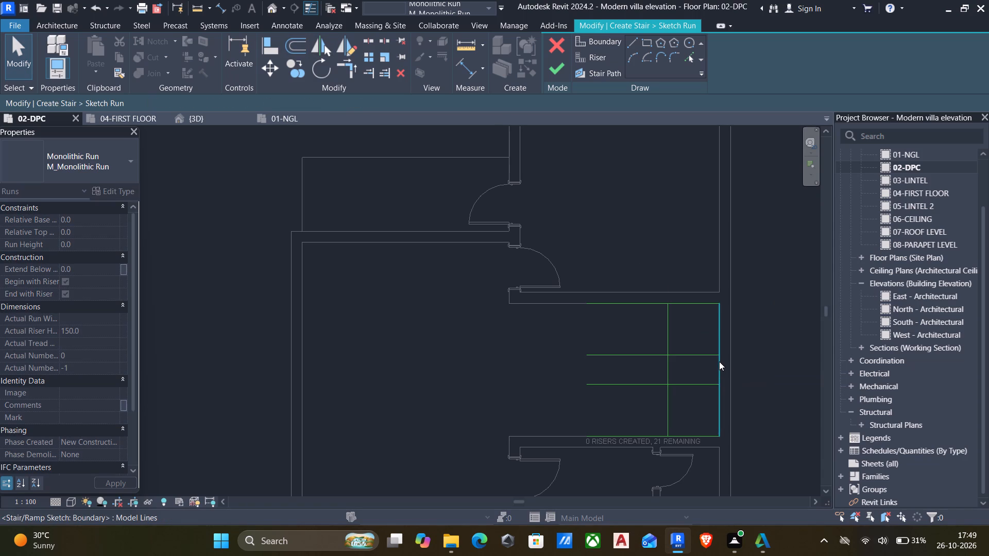
# Trim the two inner flight edges to the landing's inner edge so the three lines form a closed-ended inner U.
pyautogui.write('tr')
pyautogui.click(644, 355)
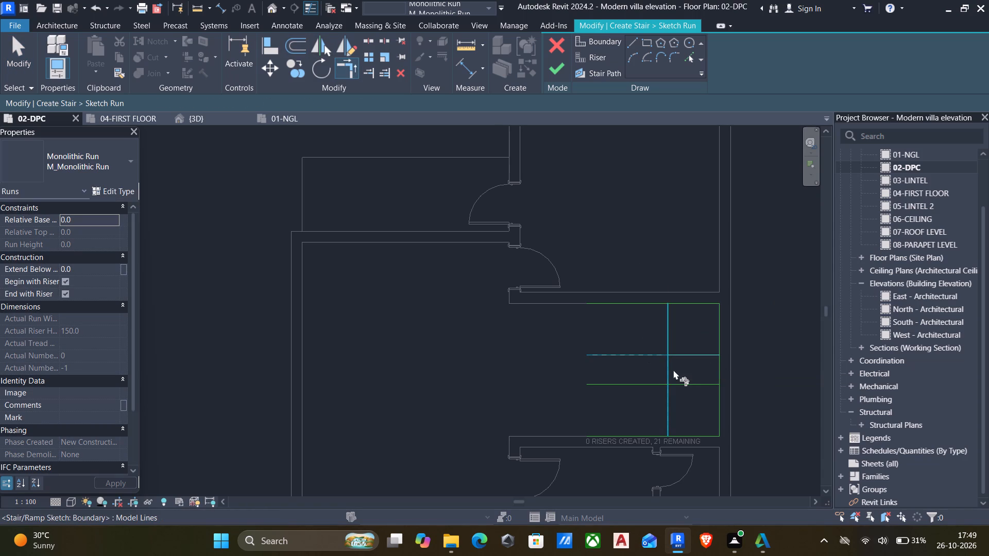
pyautogui.click(668, 367)
pyautogui.click(667, 405)
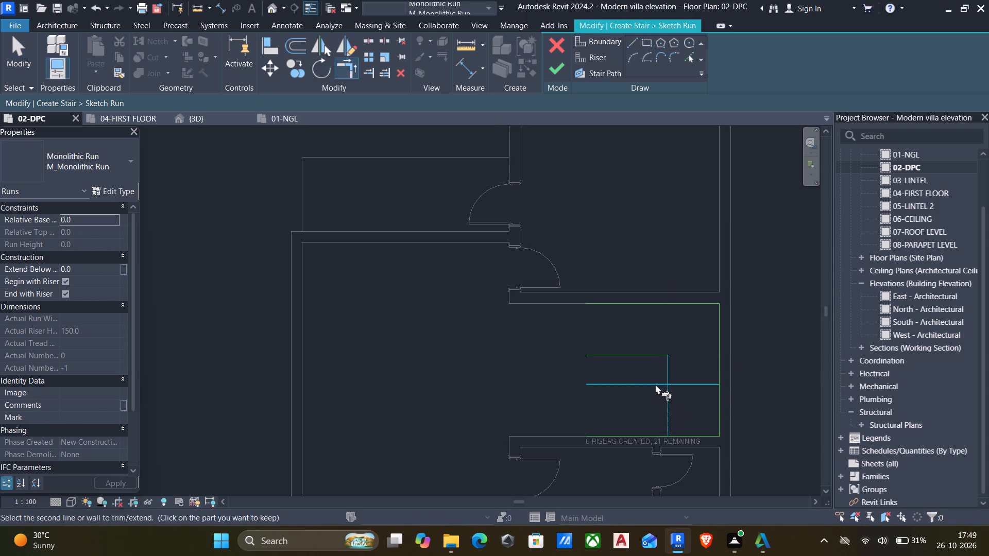
pyautogui.press('Escape')
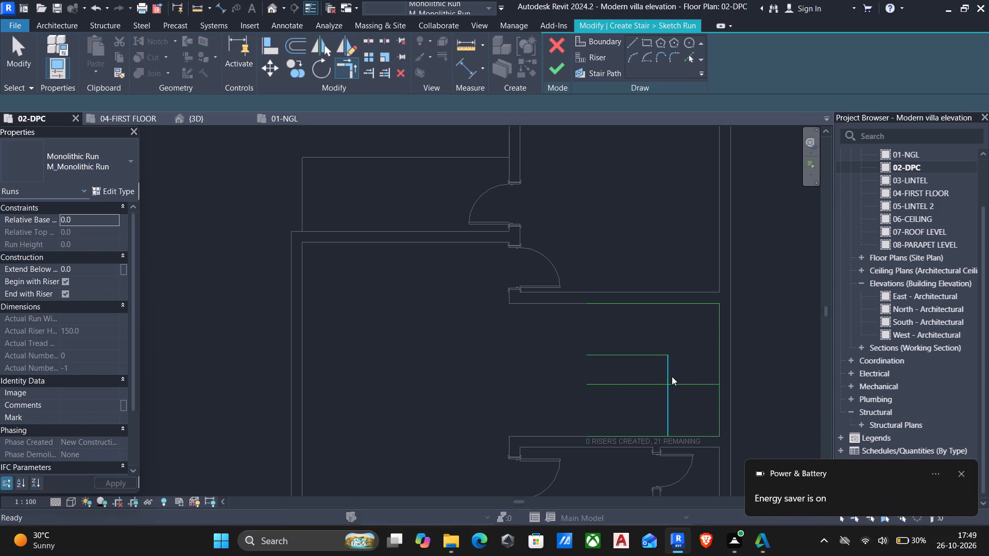
pyautogui.click(668, 375)
pyautogui.press('Escape')
pyautogui.write('tr')
pyautogui.click(666, 368)
pyautogui.click(656, 384)
pyautogui.scroll(-5, 613, 386)
pyautogui.moveTo(613, 386); pyautogui.dragTo(609, 356, button='middle')
pyautogui.press('Escape')
# Draw a riser line across the open end of the upper flight, from its inner edge to its outer boundary.
pyautogui.click(595, 55)
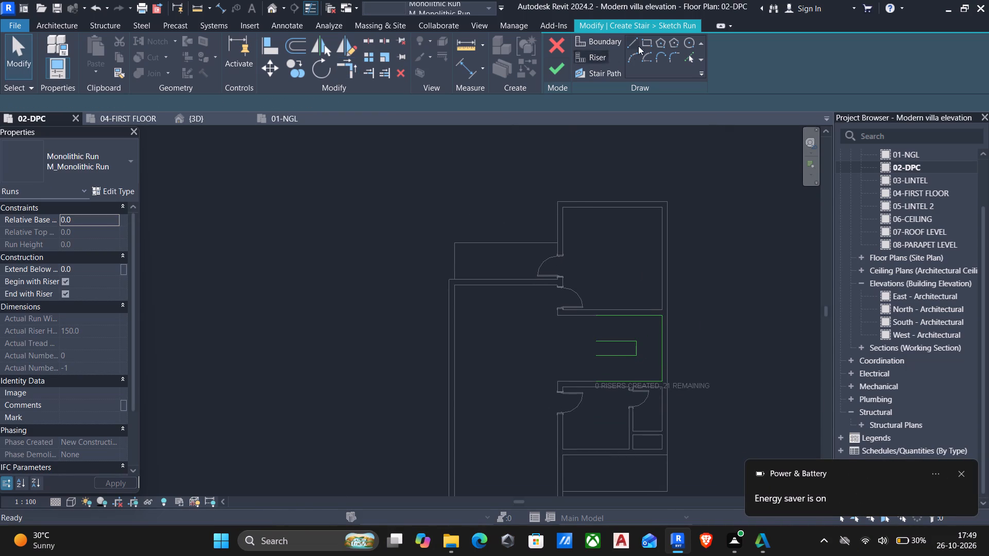
pyautogui.click(630, 45)
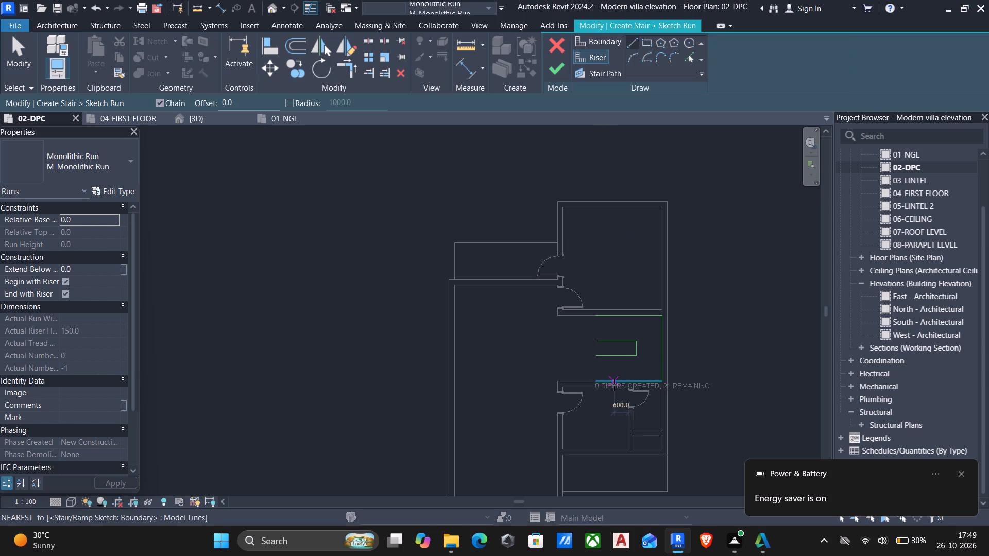
pyautogui.scroll(2, 595, 360)
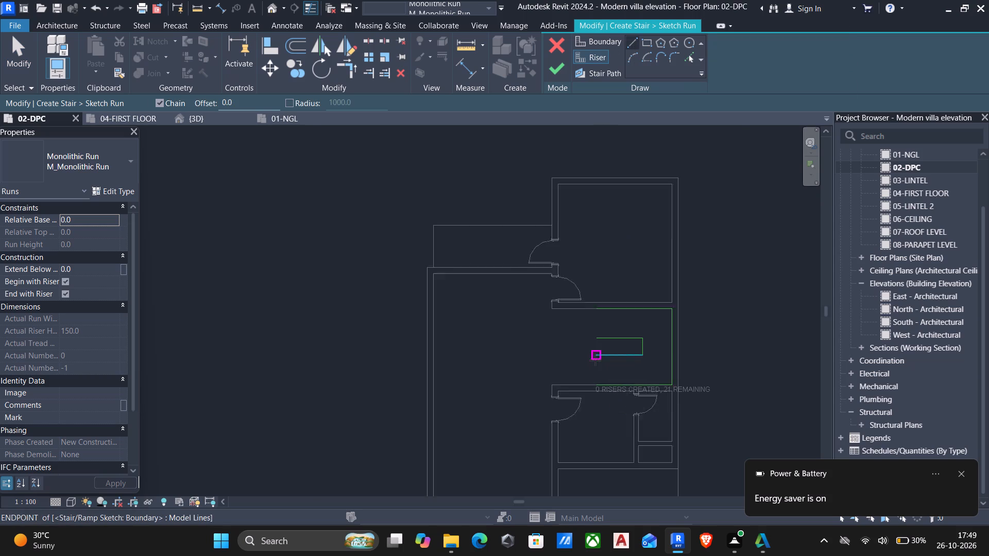
pyautogui.scroll(3, 595, 360)
pyautogui.click(596, 325)
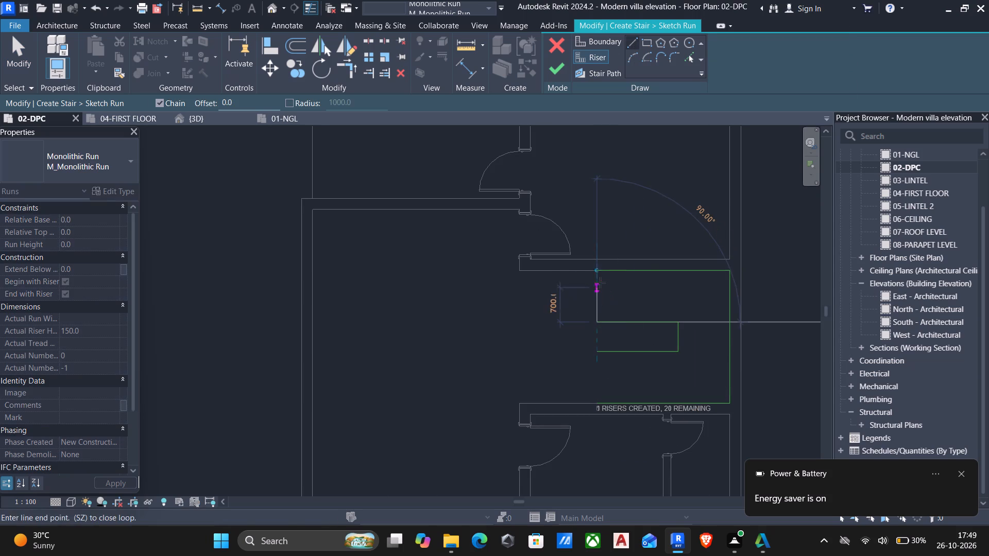
pyautogui.click(596, 272)
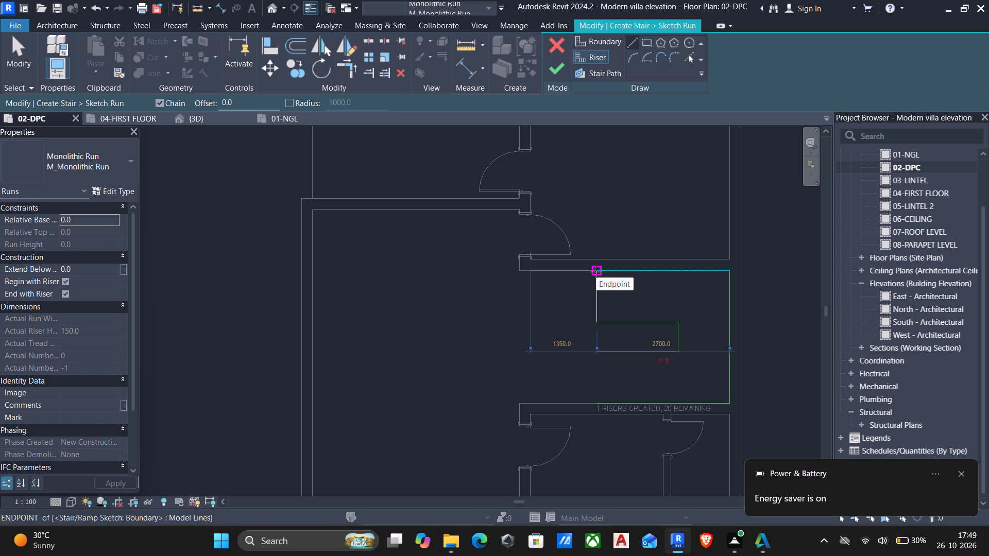
pyautogui.press('Escape')
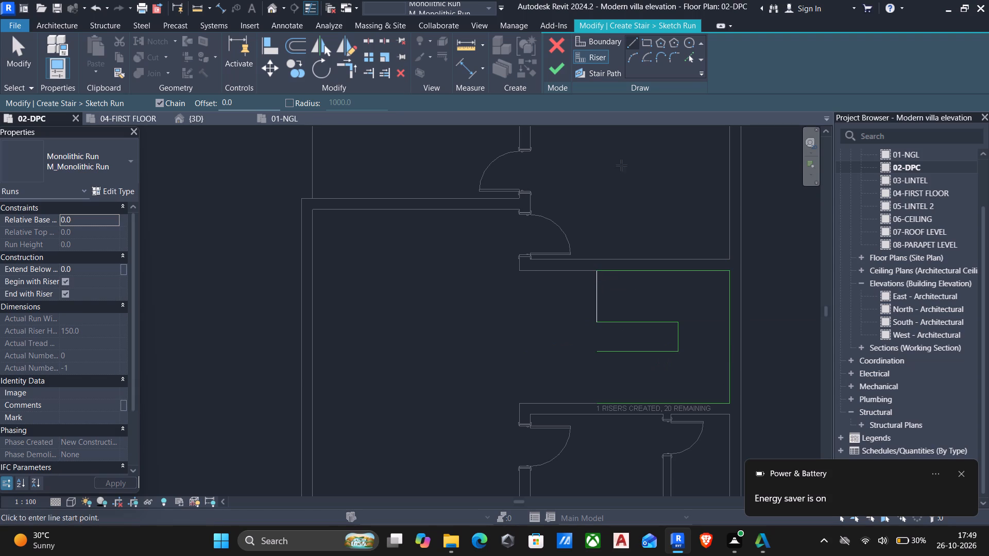
# Offset five successive copies of the upper flight's first riser at 300 mm spacing toward the landing.
pyautogui.click(293, 43)
pyautogui.moveTo(322, 103); pyautogui.dragTo(115, 114)
pyautogui.press('3')
pyautogui.press('0')
pyautogui.press('0')
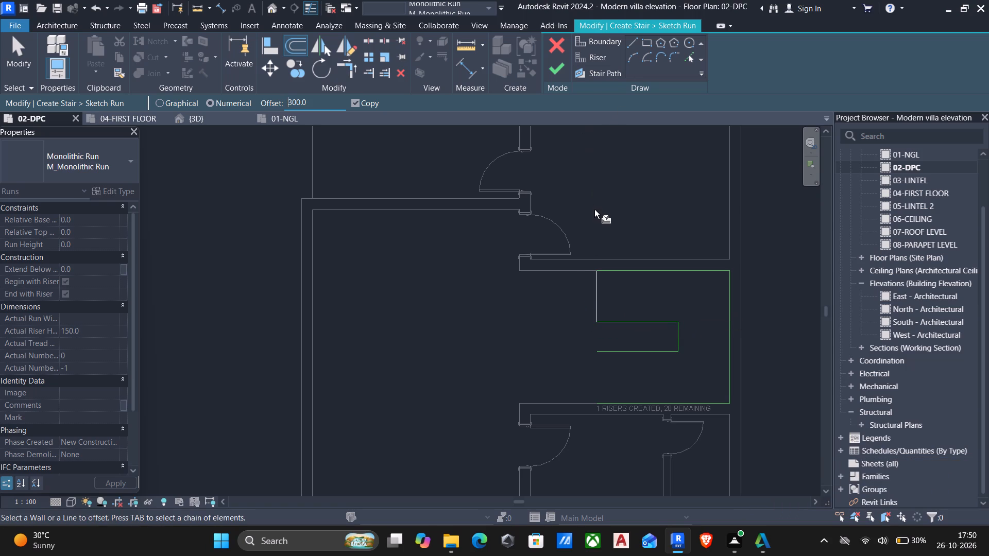
pyautogui.click(599, 291)
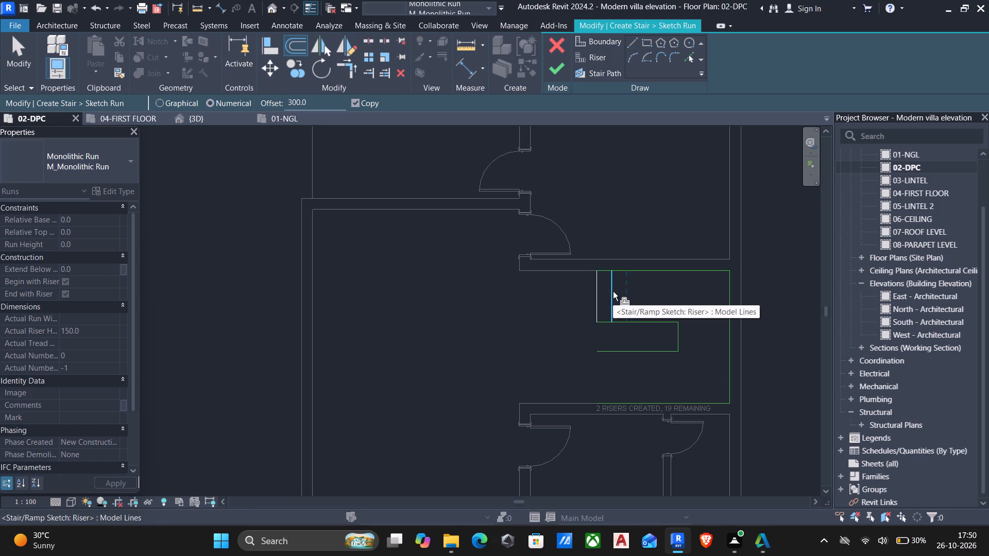
pyautogui.click(613, 291)
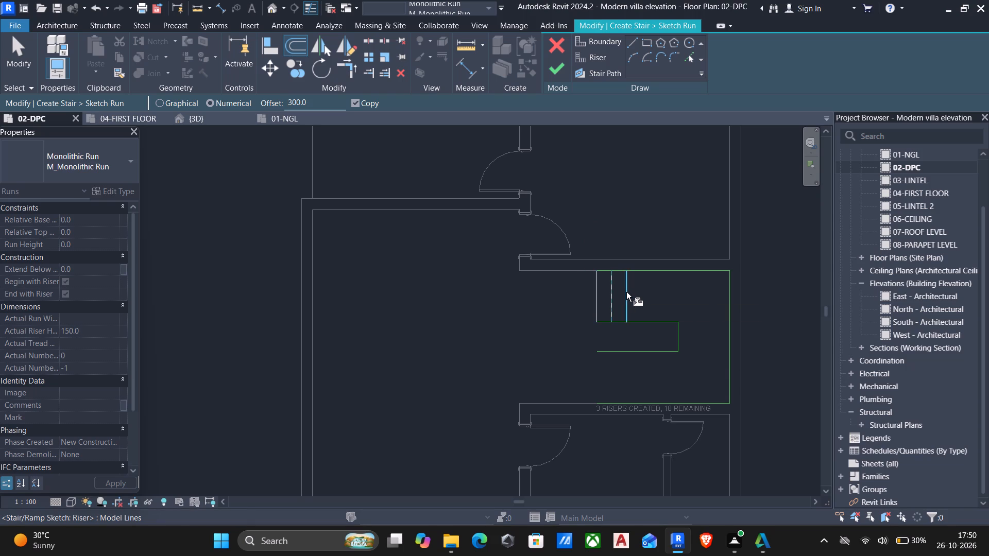
pyautogui.click(629, 294)
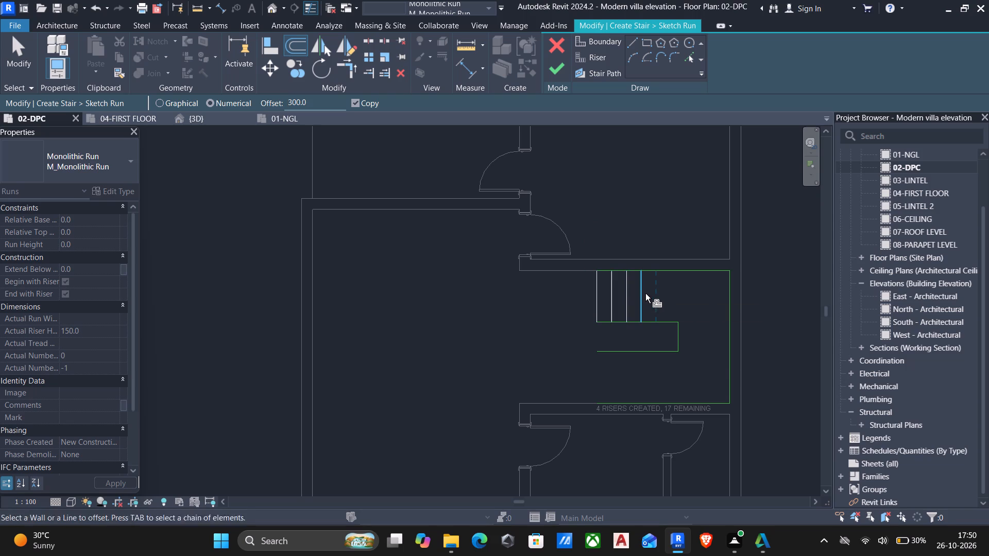
pyautogui.click(644, 293)
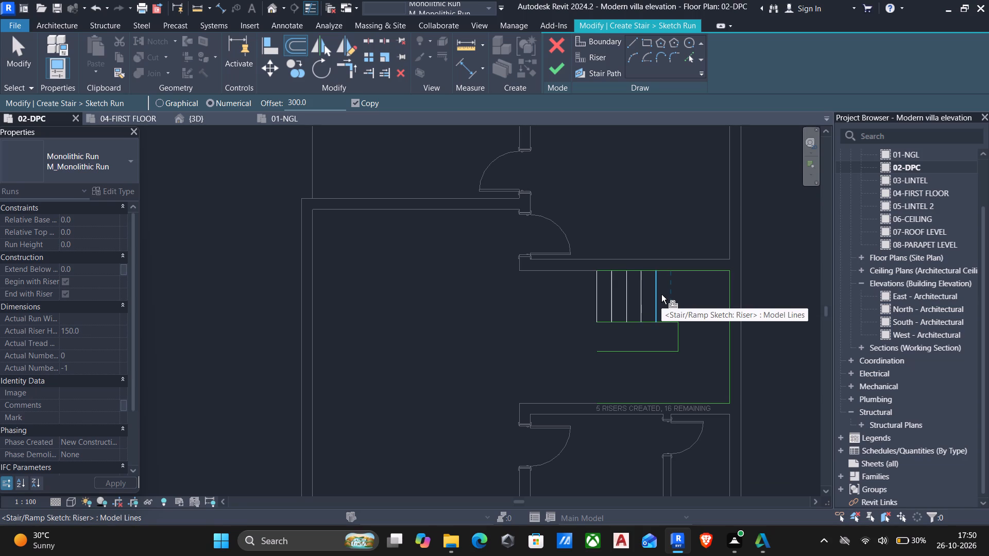
pyautogui.click(661, 294)
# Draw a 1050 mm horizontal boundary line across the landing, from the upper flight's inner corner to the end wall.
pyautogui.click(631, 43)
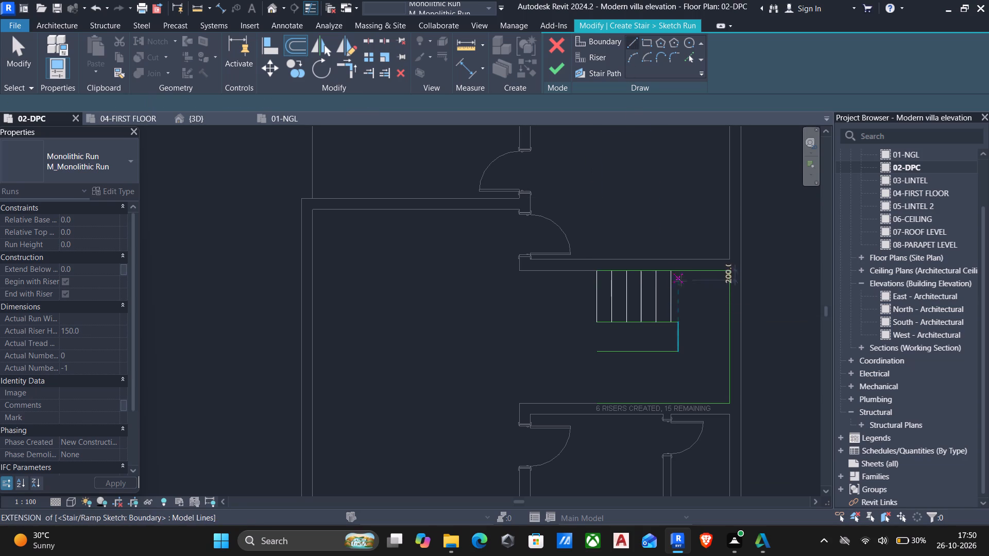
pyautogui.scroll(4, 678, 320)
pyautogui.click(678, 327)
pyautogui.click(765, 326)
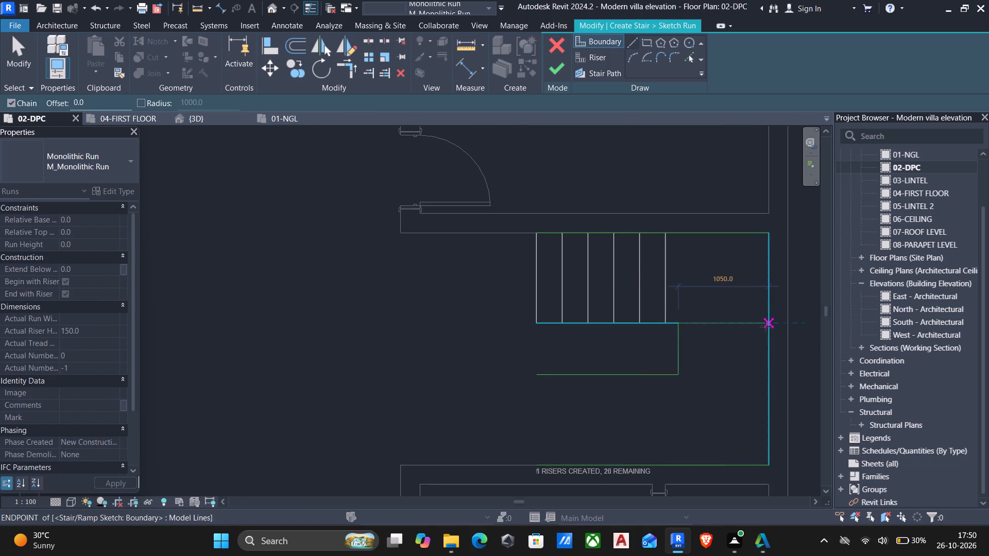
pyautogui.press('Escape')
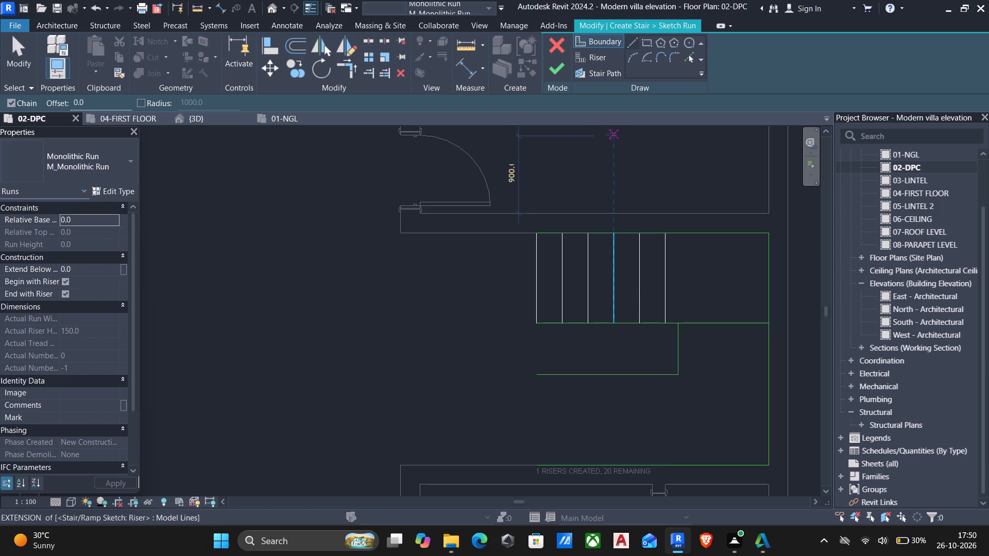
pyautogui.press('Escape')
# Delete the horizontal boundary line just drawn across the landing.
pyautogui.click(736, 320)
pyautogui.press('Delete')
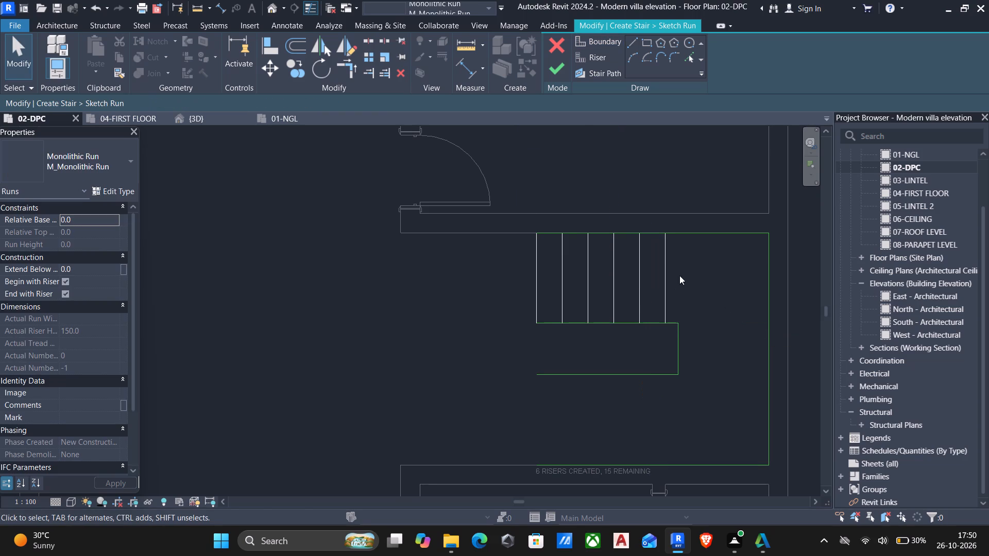
# Draw a 1050 mm horizontal riser line across the landing, from the upper flight's inner corner to the end wall boundary.
pyautogui.click(588, 53)
pyautogui.click(635, 40)
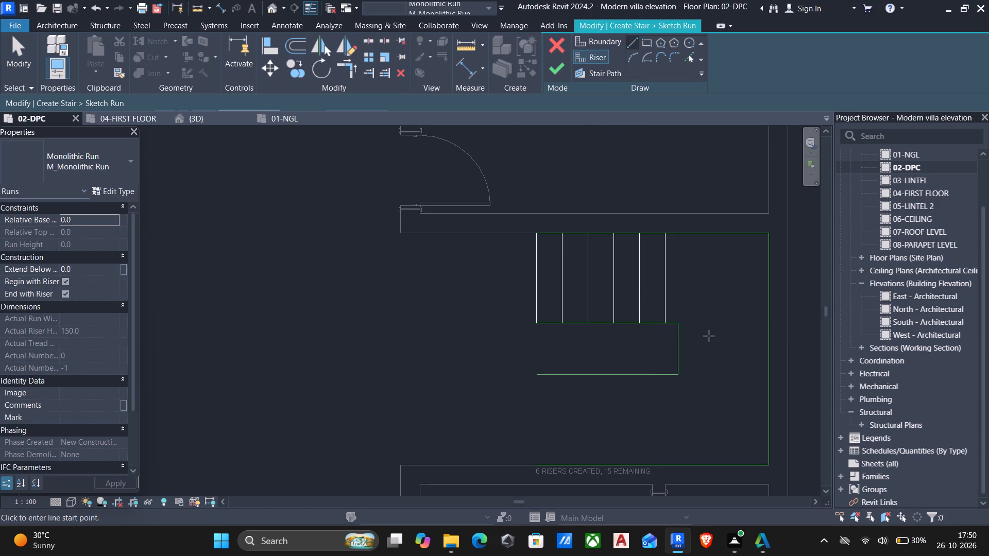
pyautogui.click(678, 321)
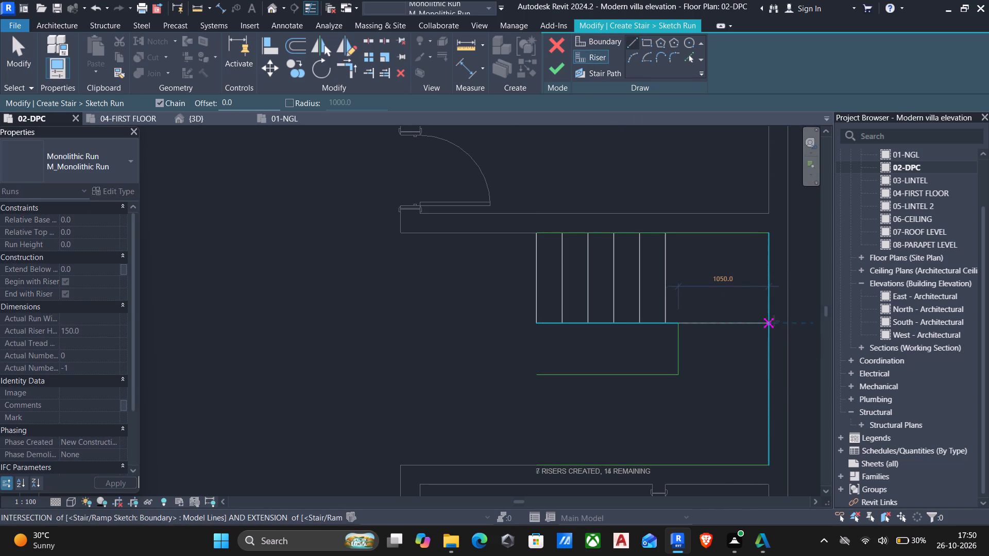
pyautogui.click(774, 321)
pyautogui.press('Escape')
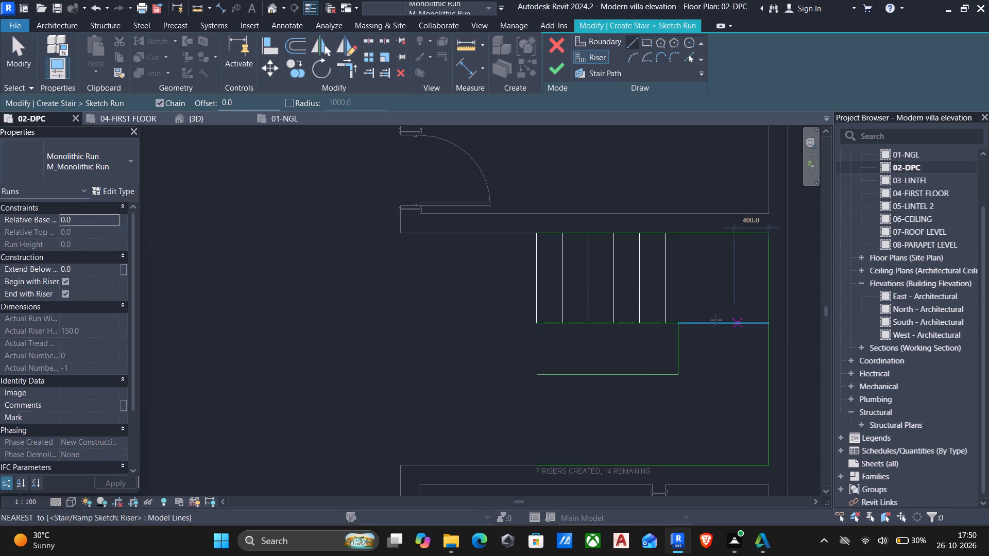
pyautogui.press('Escape')
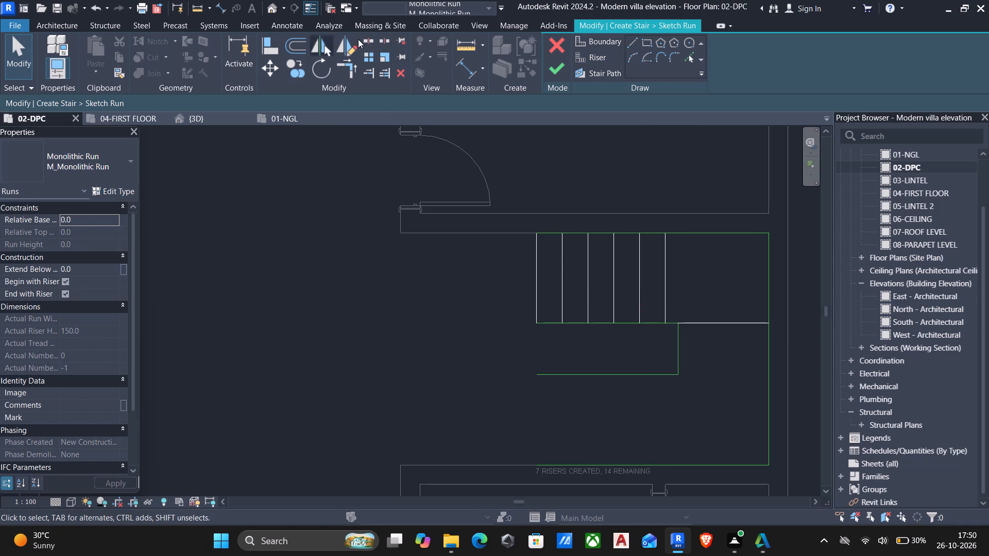
# Offset copies of the landing riser at 300 mm: one toward the upper flight and two successive ones toward the lower flight.
pyautogui.click(595, 60)
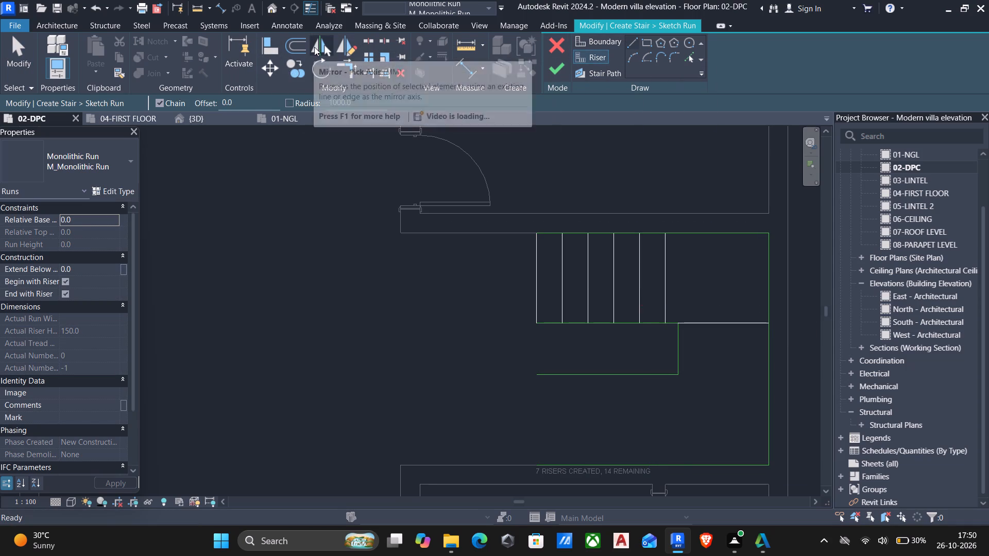
pyautogui.click(296, 47)
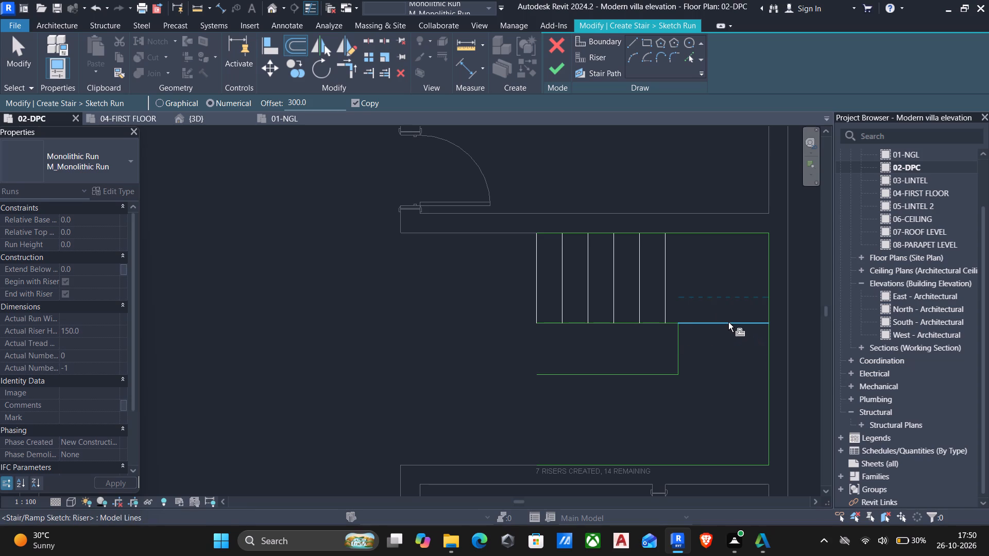
pyautogui.click(728, 322)
pyautogui.click(728, 322)
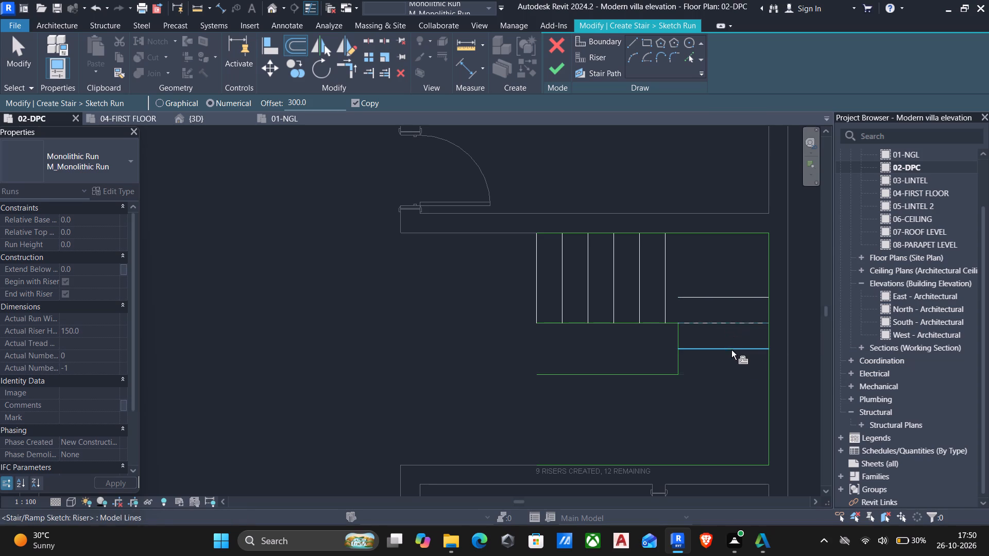
pyautogui.click(731, 350)
pyautogui.press('Escape')
pyautogui.press('Escape')
# Delete the riser copy offset 300 mm toward the upper flight.
pyautogui.click(721, 301)
pyautogui.press('Delete')
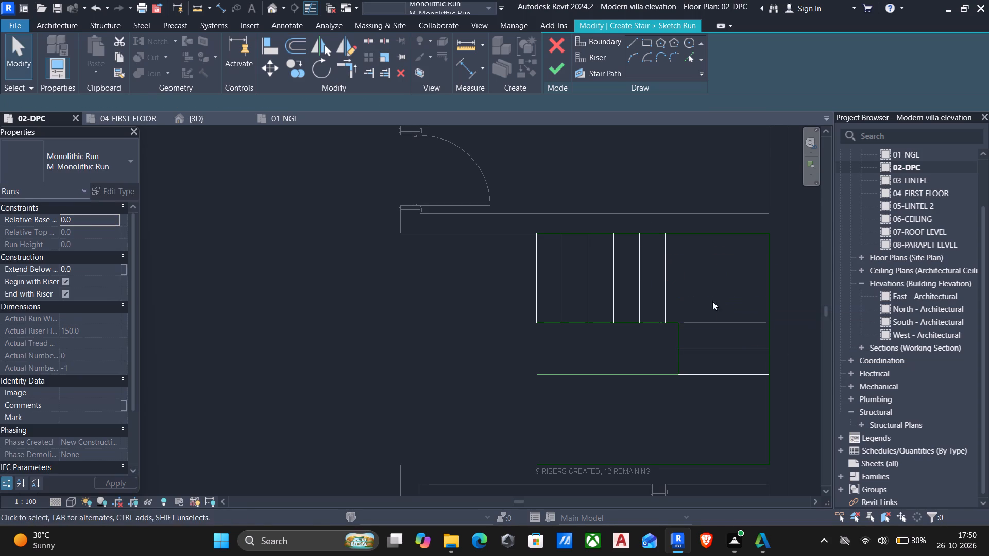
# Draw a diagonal winder riser from a point 50 mm along the lower flight's inner edge from the landing corner to the outer boundary corner.
pyautogui.scroll(-4, 681, 357)
pyautogui.moveTo(681, 358); pyautogui.dragTo(663, 264, button='middle')
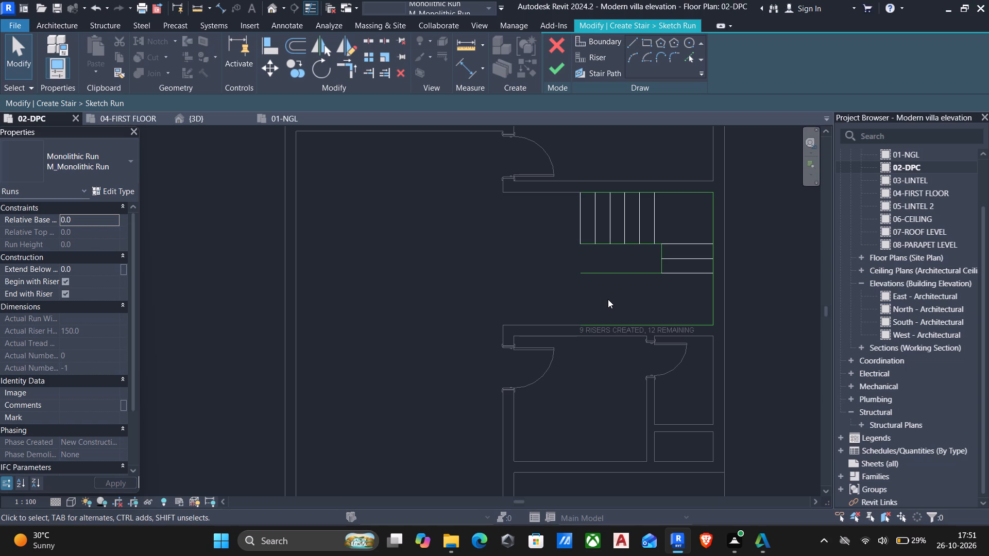
pyautogui.click(628, 46)
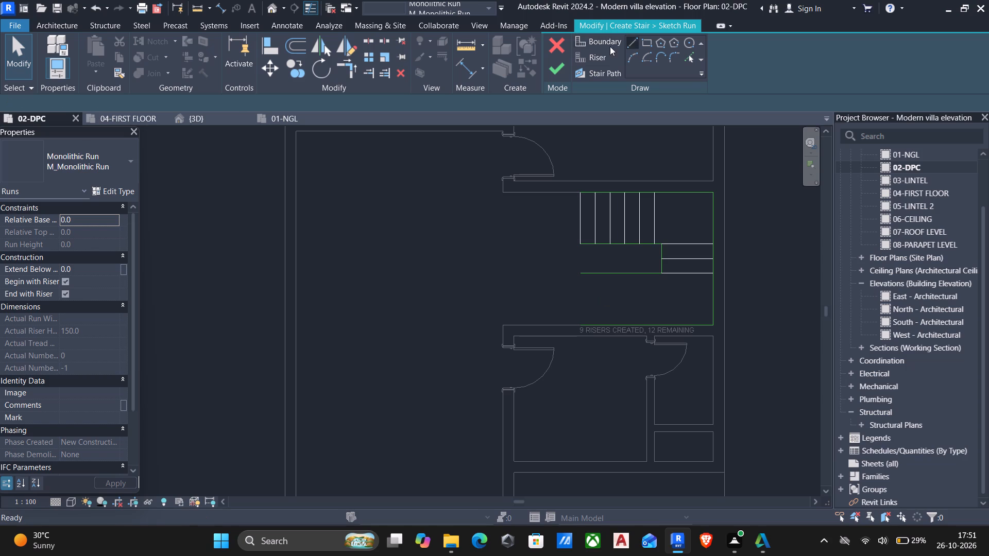
pyautogui.click(600, 61)
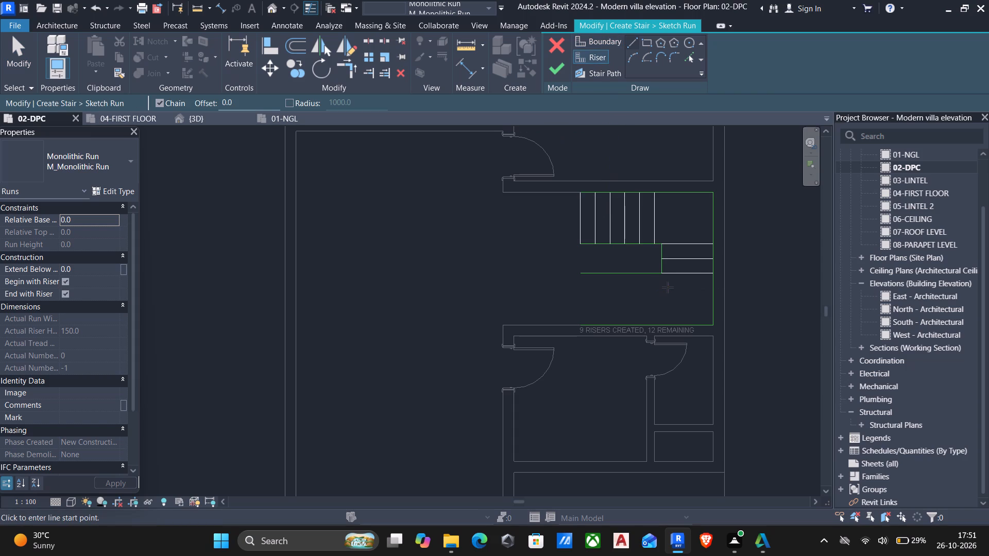
pyautogui.scroll(4, 688, 299)
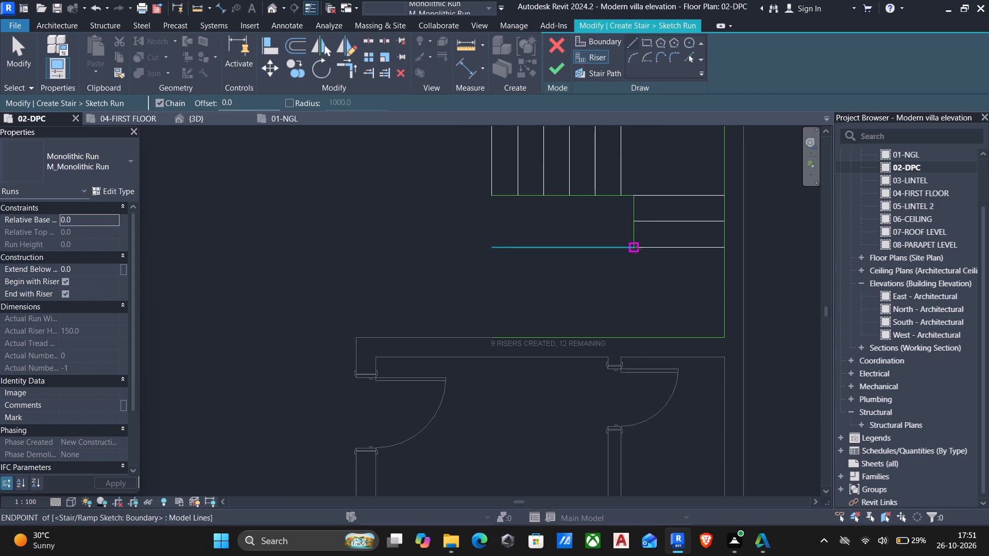
pyautogui.scroll(9, 636, 249)
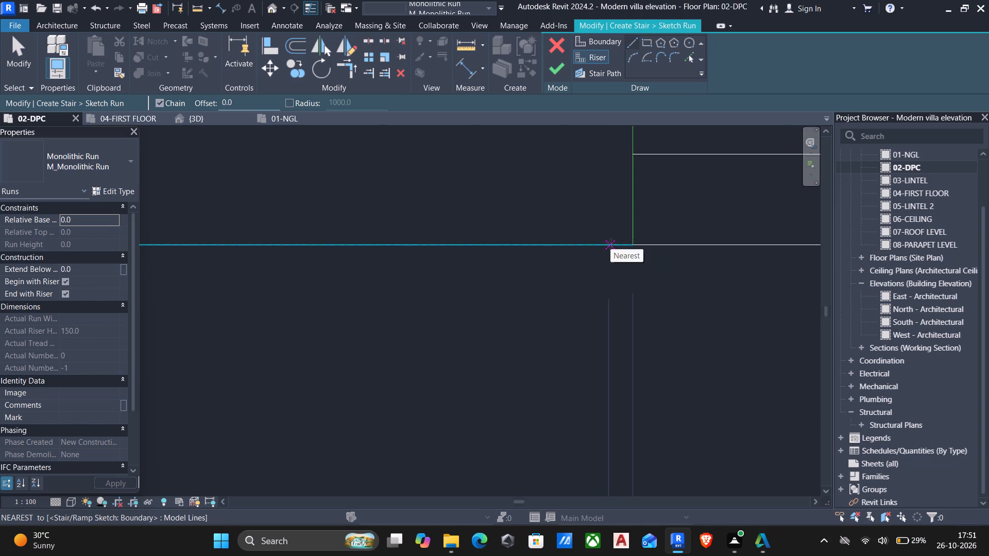
pyautogui.write('50')
pyautogui.press('Return')
pyautogui.scroll(-3, 672, 327)
pyautogui.moveTo(673, 336); pyautogui.dragTo(559, 247, button='middle')
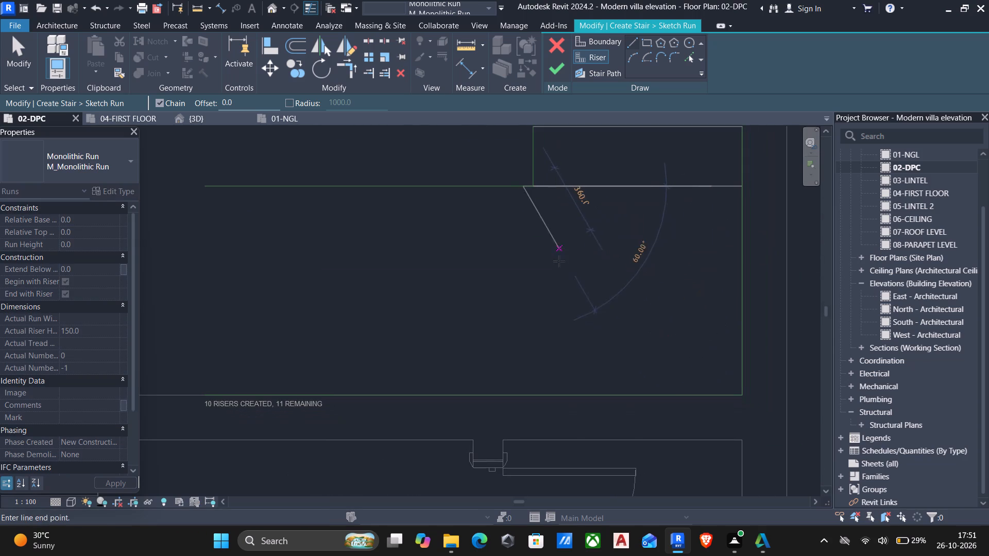
pyautogui.click(744, 393)
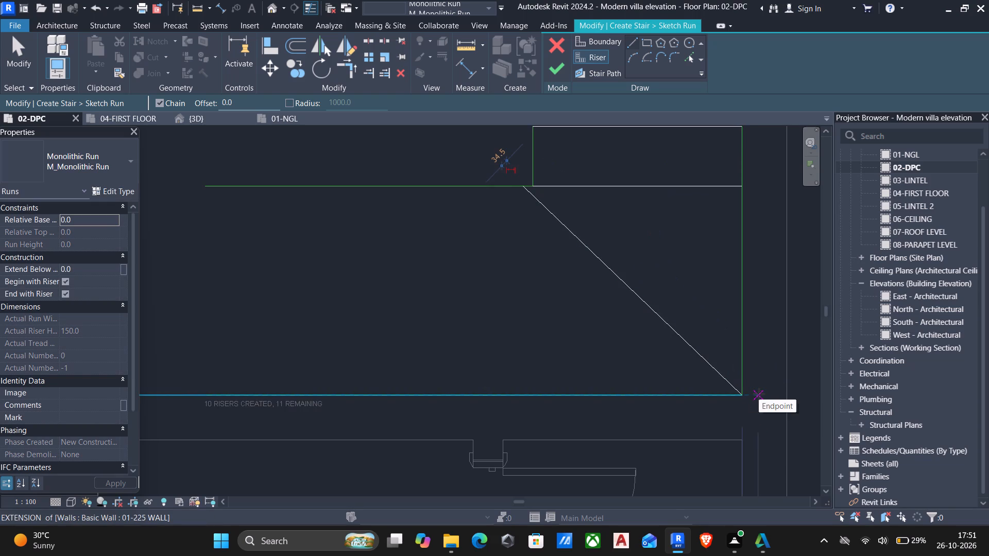
pyautogui.press('Escape')
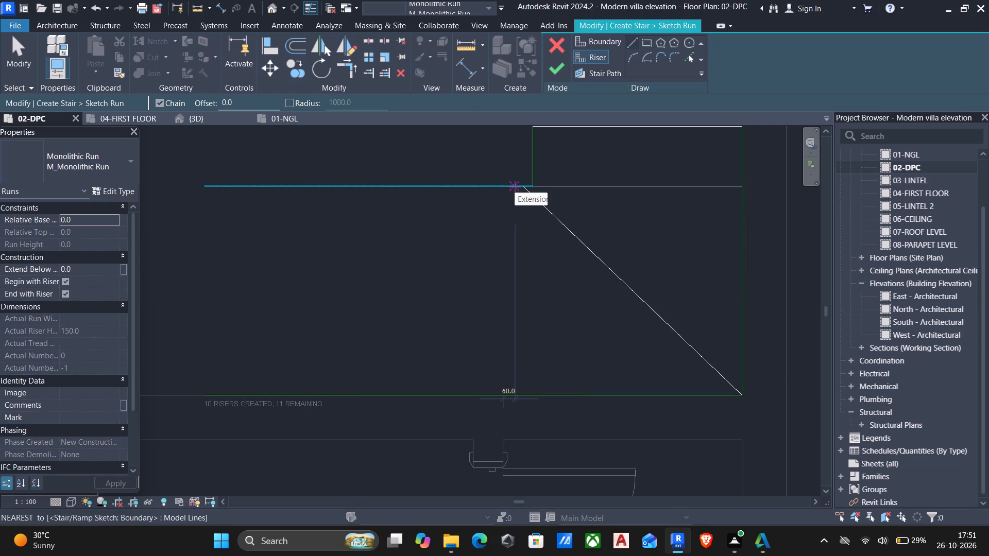
# Draw a 1050 mm vertical riser across the lower flight beside the diagonal winder riser's inner end, spanning both boundaries.
pyautogui.click(515, 187)
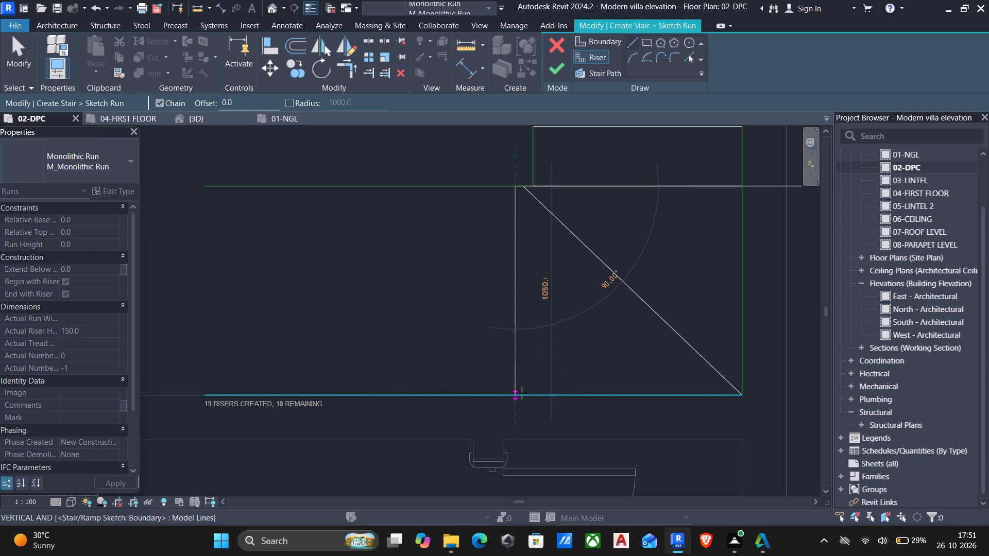
pyautogui.click(514, 394)
pyautogui.press('Escape')
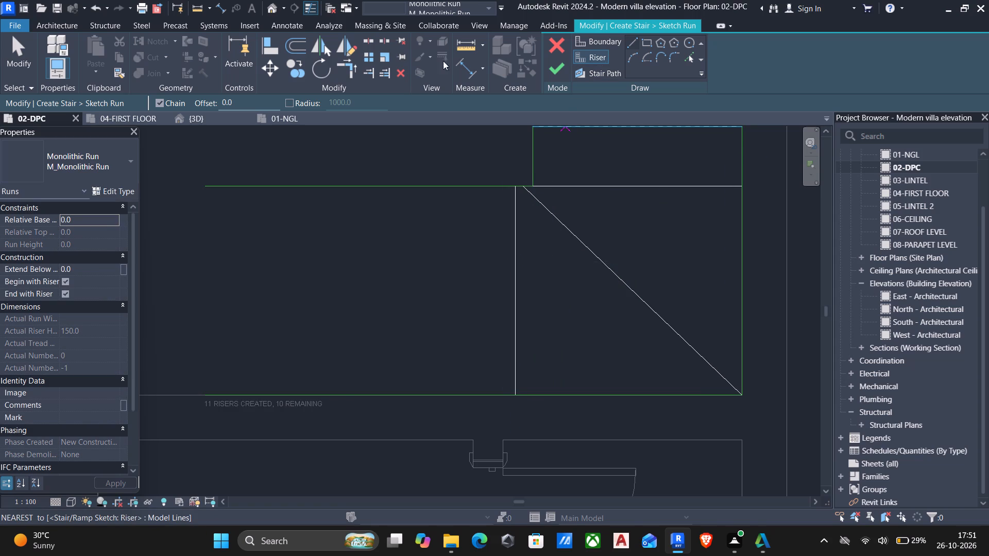
# Offset five successive copies of the lower flight's vertical riser at 300 mm, moving away from the landing.
pyautogui.click(300, 42)
pyautogui.click(515, 274)
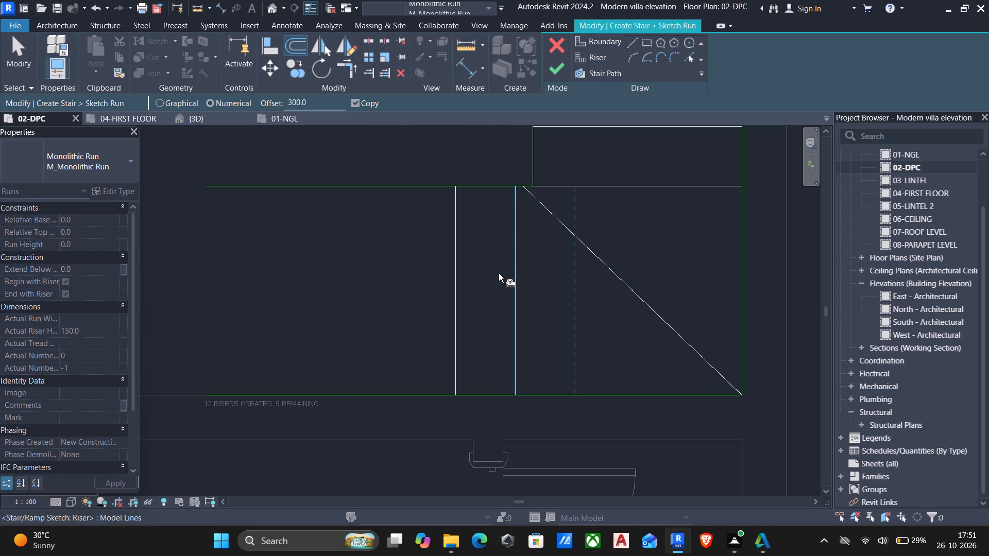
pyautogui.click(452, 286)
pyautogui.click(393, 296)
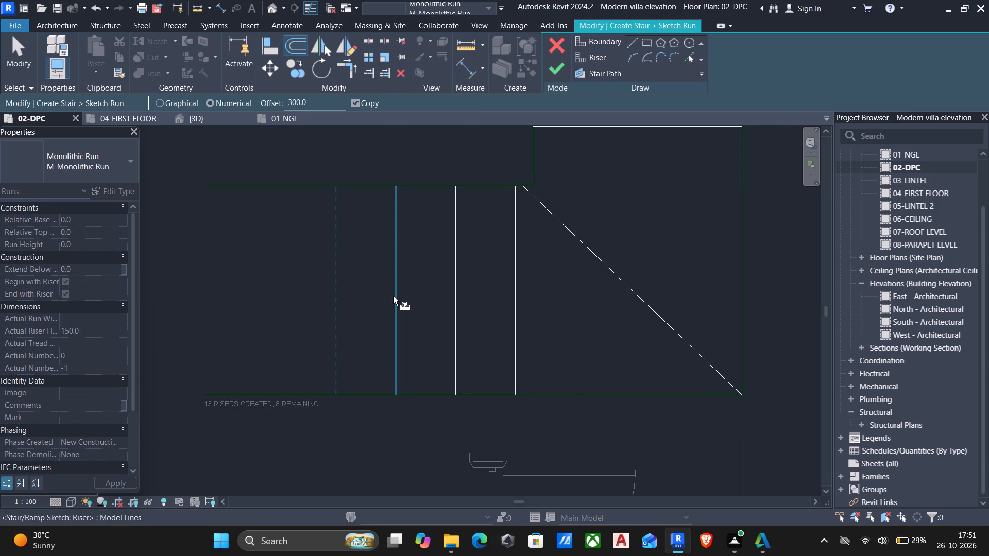
pyautogui.click(329, 292)
pyautogui.click(335, 301)
pyautogui.scroll(-4, 299, 300)
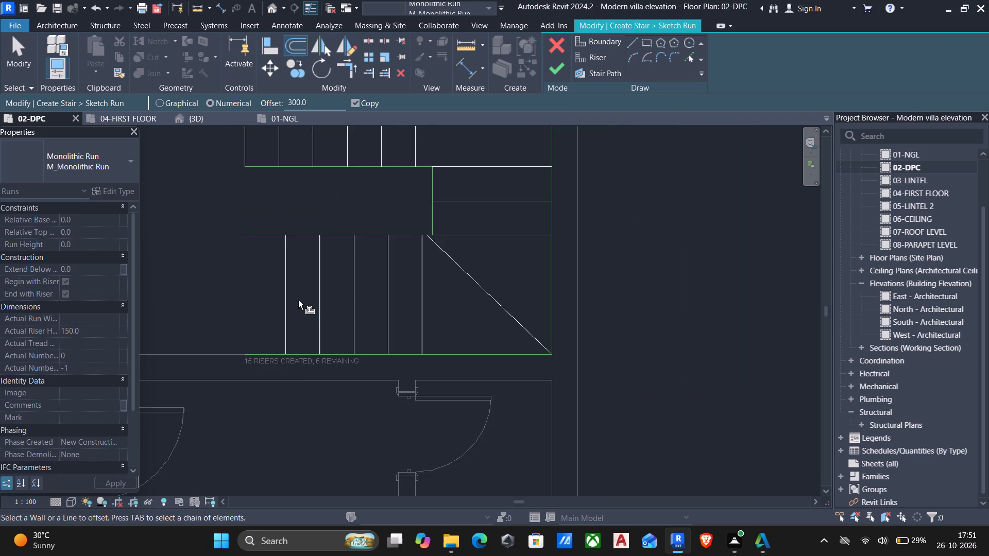
pyautogui.moveTo(298, 300); pyautogui.dragTo(478, 301, button='middle')
pyautogui.click(463, 311)
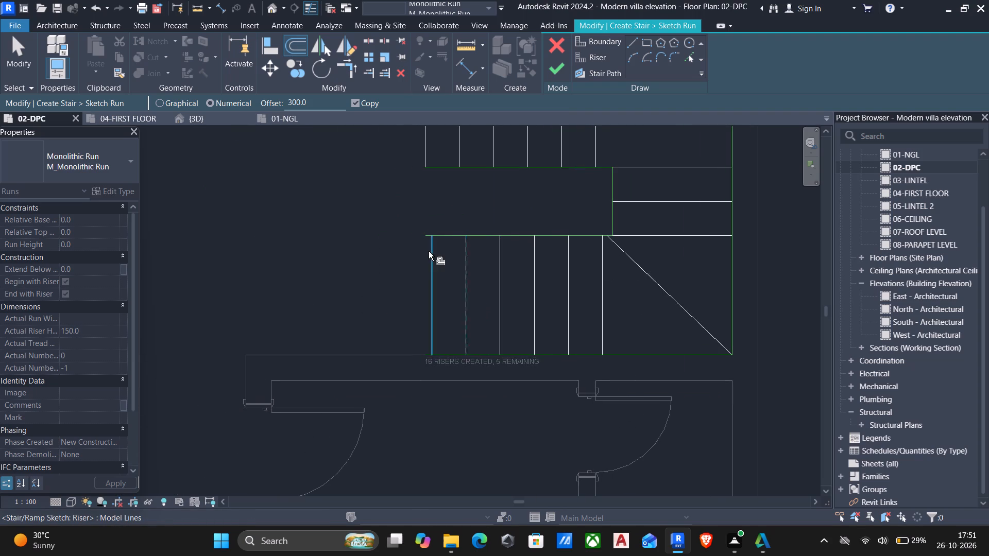
# Offset one copy of the upper flight's outermost riser by 300 mm, away from the landing.
pyautogui.scroll(-4, 427, 232)
pyautogui.moveTo(427, 232); pyautogui.dragTo(507, 393, button='middle')
pyautogui.scroll(1, 507, 393)
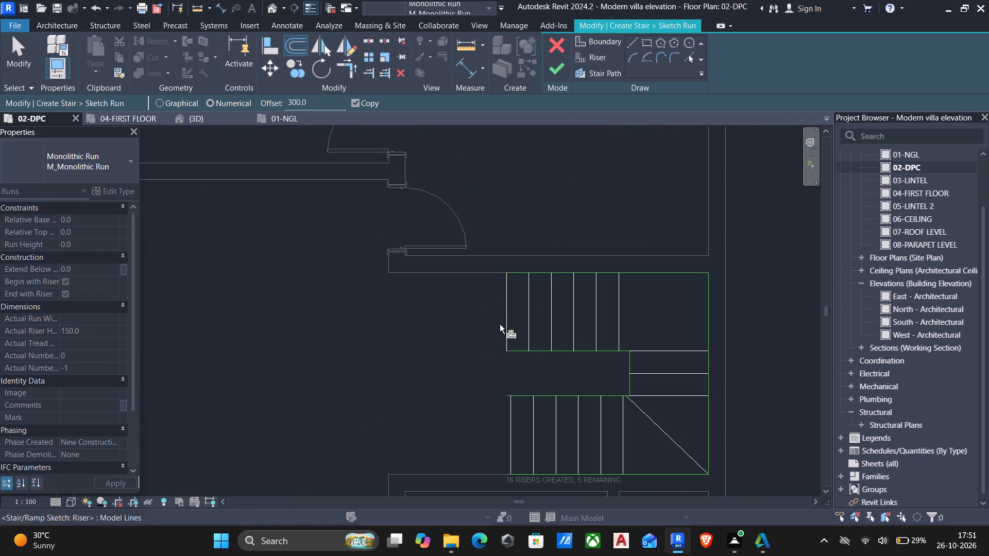
pyautogui.click(500, 324)
pyautogui.click(503, 325)
# Offset four more successive 300 mm riser copies on the lower flight, continuing from its outermost riser toward the stair's start.
pyautogui.scroll(-2, 481, 359)
pyautogui.moveTo(481, 363); pyautogui.dragTo(489, 334, button='middle')
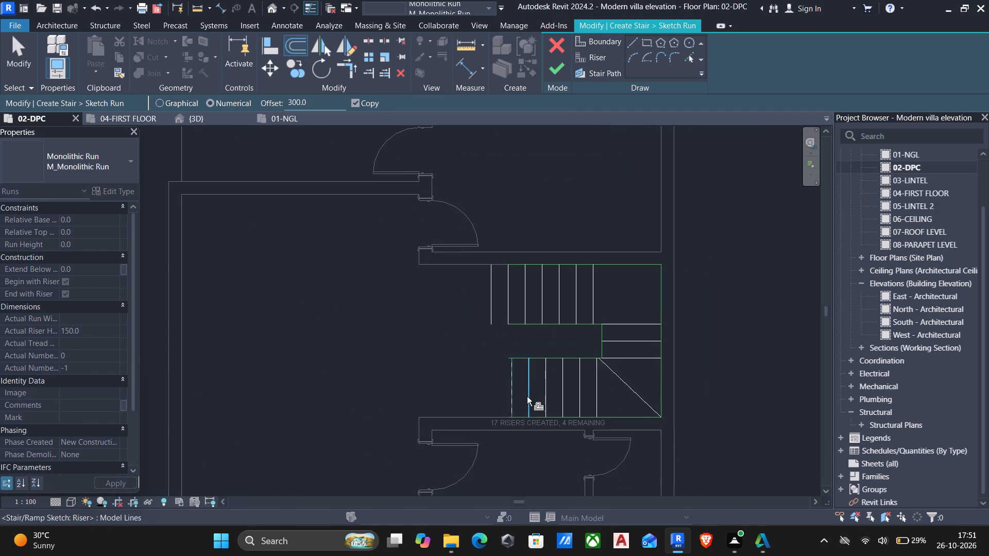
pyautogui.click(508, 389)
pyautogui.click(491, 393)
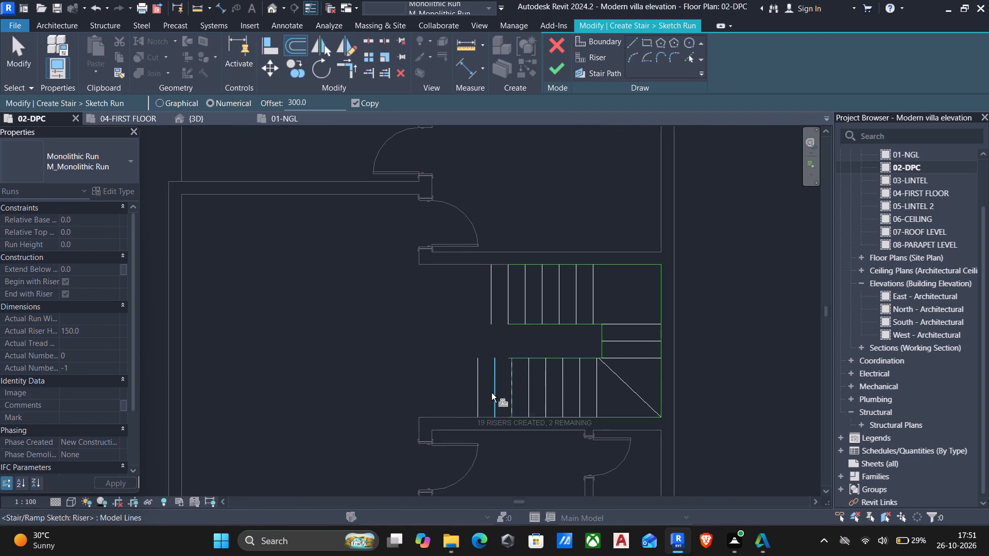
pyautogui.click(473, 393)
pyautogui.click(459, 393)
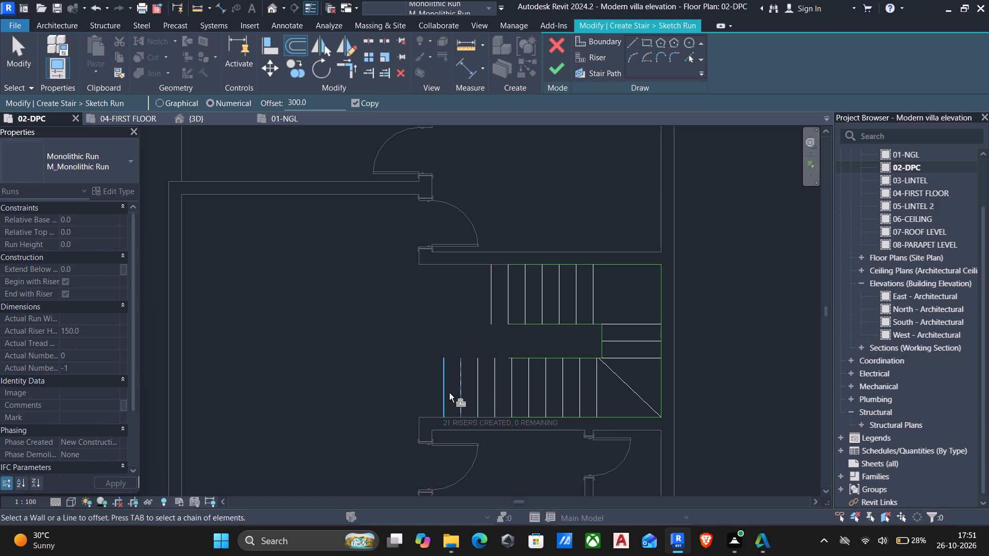
pyautogui.press('Escape')
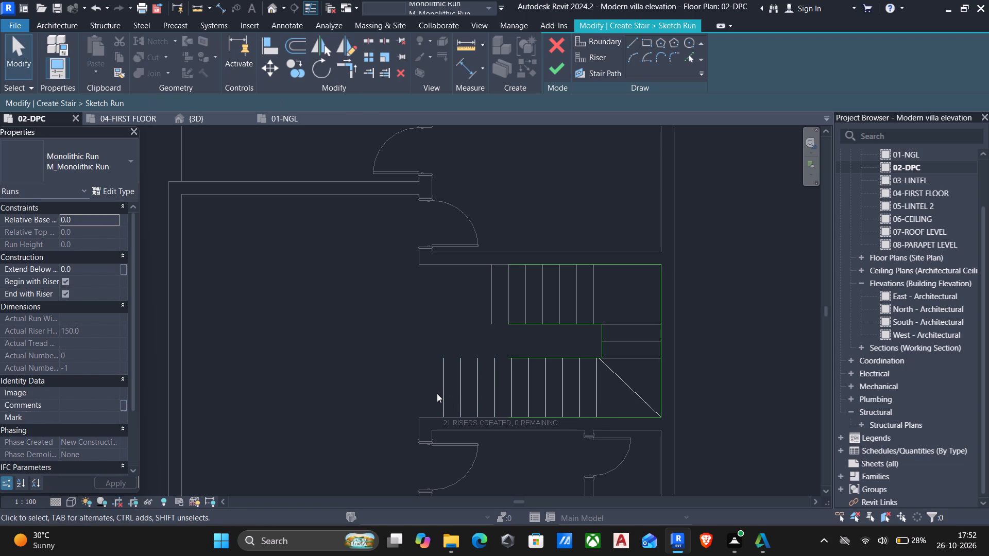
# Extend the inner and outer boundaries of both flights to corners with their outermost risers.
pyautogui.write('tr')
pyautogui.click(522, 357)
pyautogui.click(440, 381)
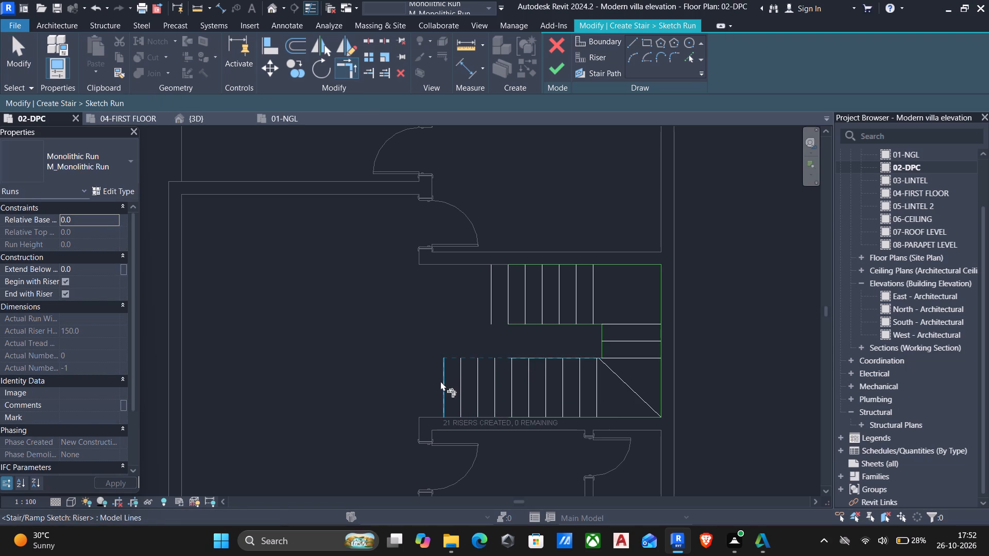
pyautogui.click(521, 324)
pyautogui.click(493, 305)
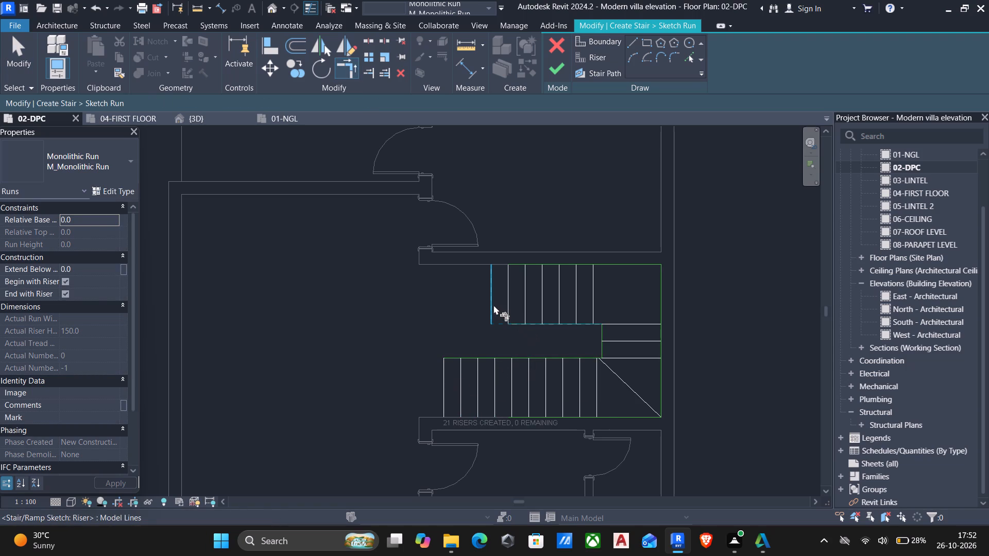
pyautogui.click(525, 262)
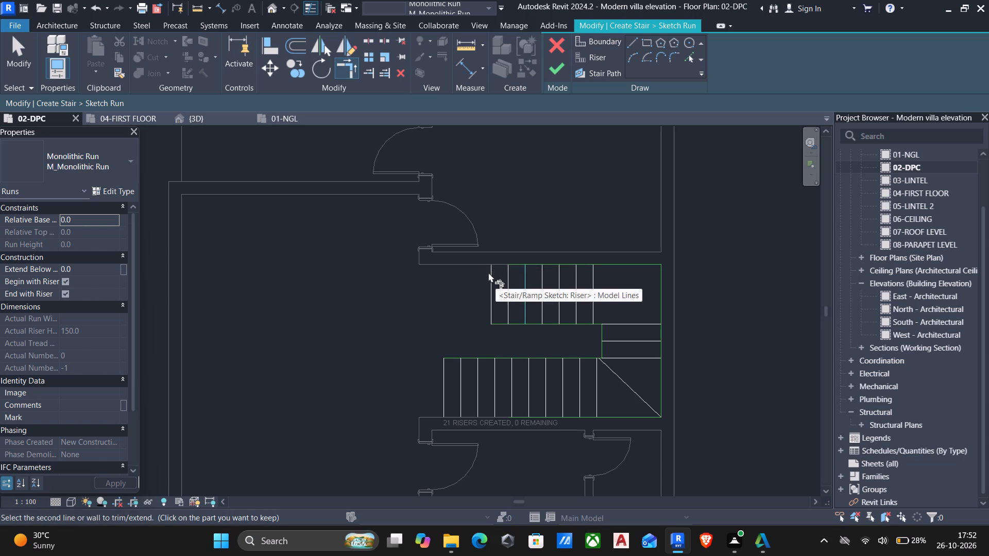
pyautogui.click(488, 273)
pyautogui.click(517, 265)
pyautogui.click(492, 273)
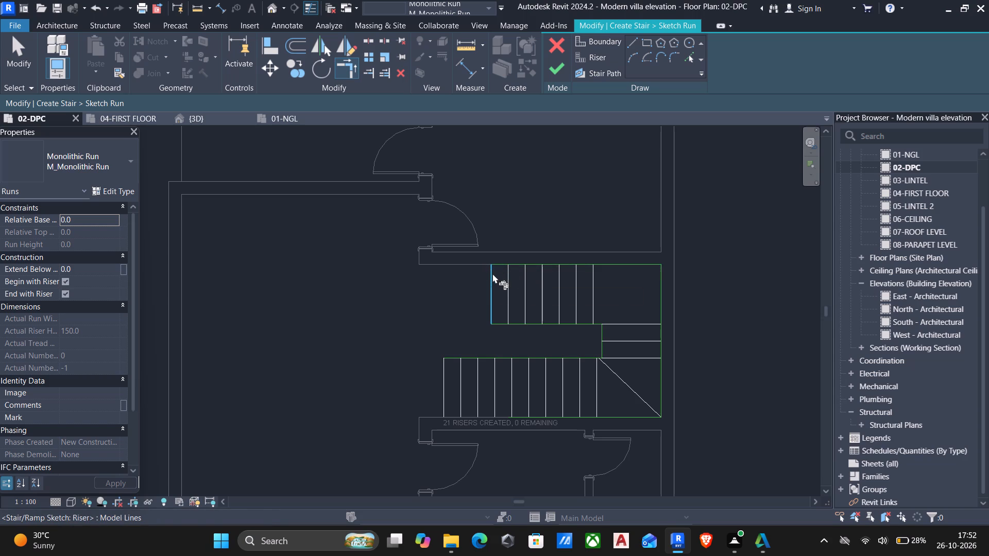
pyautogui.scroll(2, 526, 412)
pyautogui.click(540, 418)
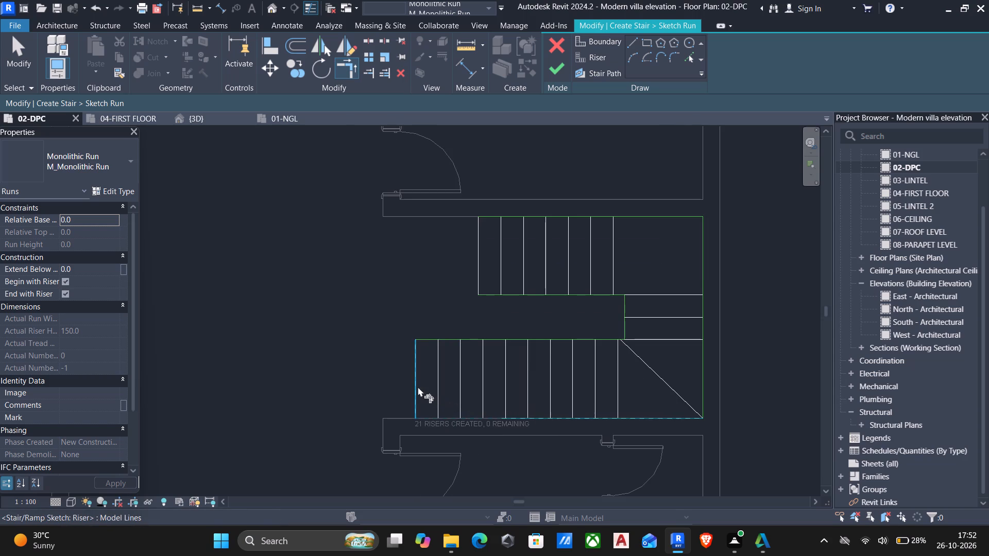
pyautogui.click(414, 386)
# Draw stair path lines along the upper flight's centre, 3290 mm along the lower flight to the diagonal riser's midpoint, and vertically through the landing.
pyautogui.scroll(-4, 553, 384)
pyautogui.moveTo(569, 379); pyautogui.dragTo(575, 357, button='middle')
pyautogui.scroll(1, 575, 357)
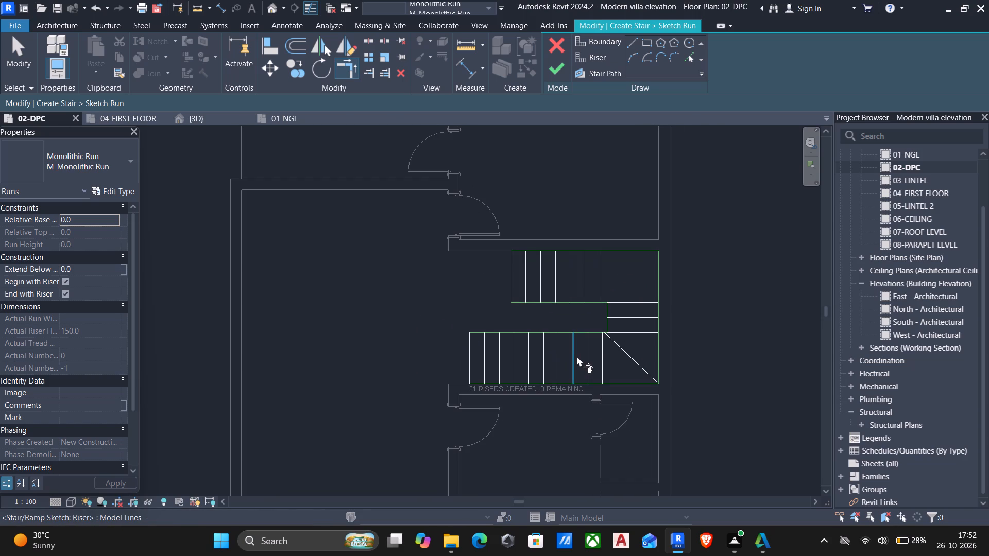
pyautogui.click(598, 72)
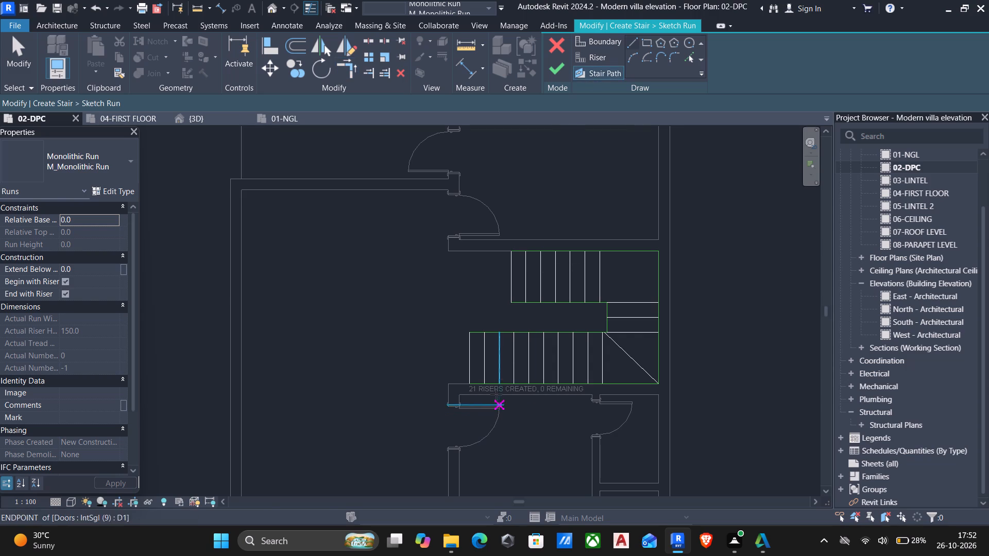
pyautogui.click(509, 275)
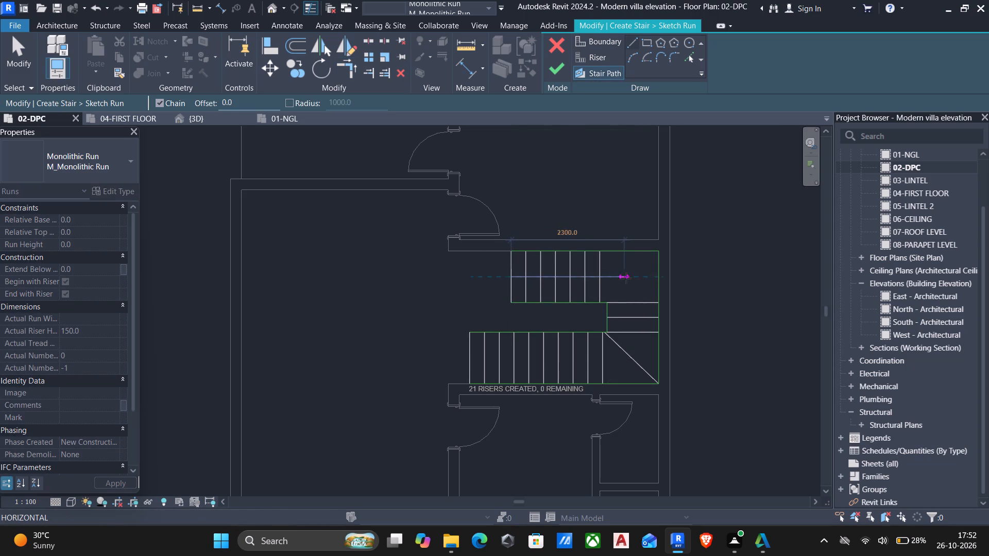
pyautogui.click(628, 278)
pyautogui.press('Escape')
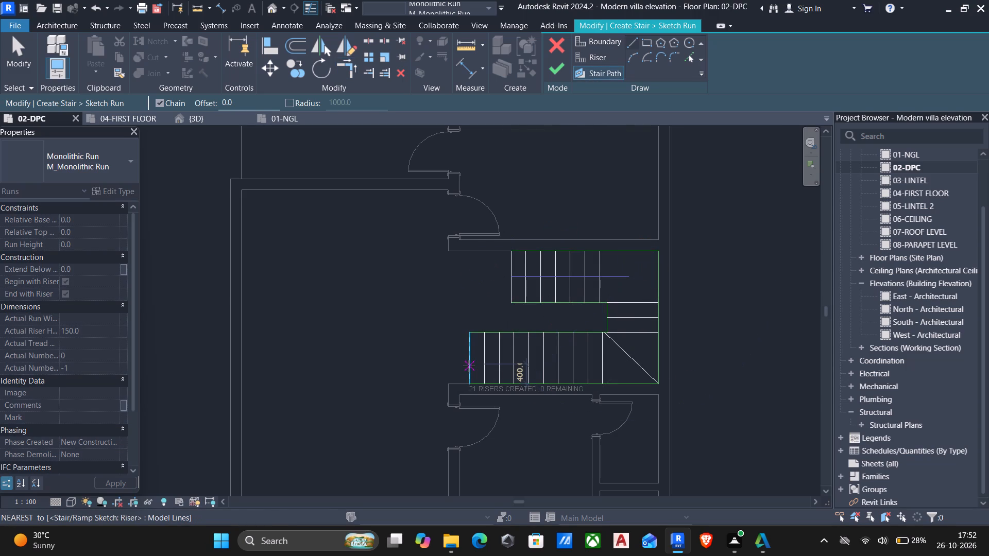
pyautogui.click(469, 360)
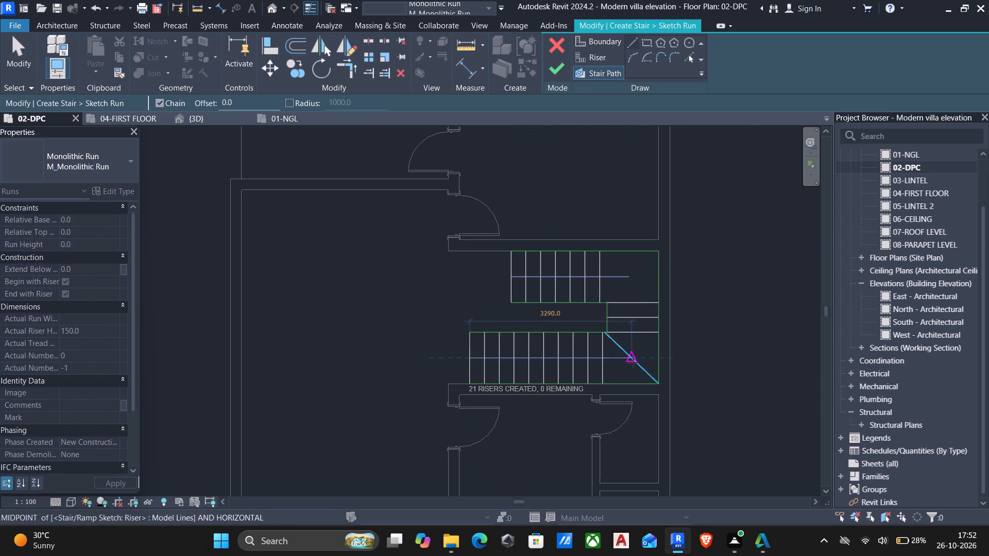
pyautogui.click(633, 362)
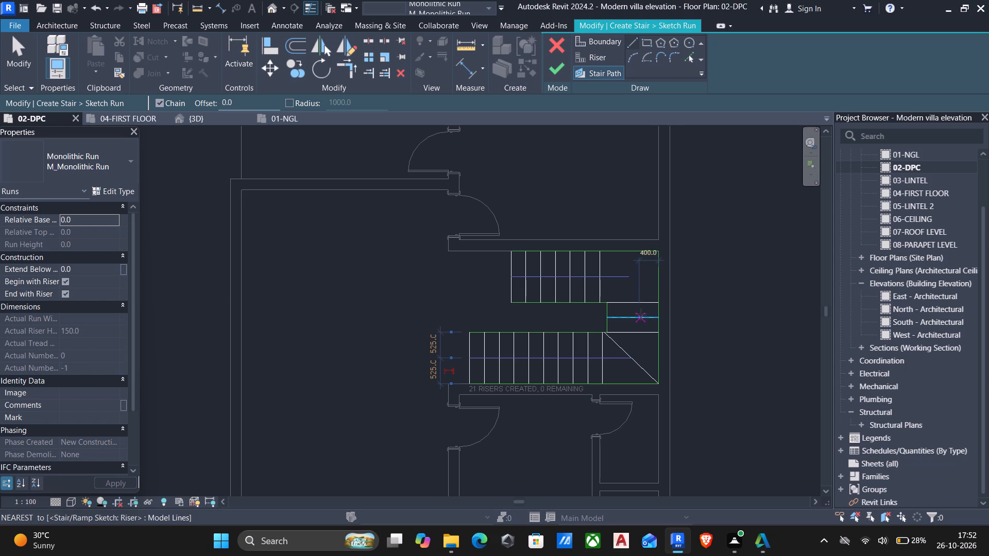
pyautogui.click(636, 304)
pyautogui.click(633, 344)
pyautogui.press('Escape')
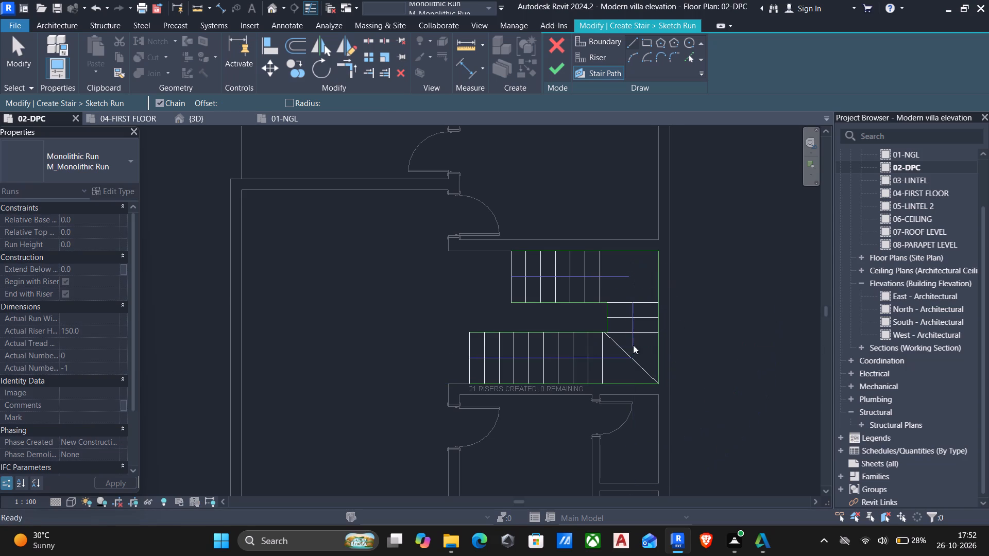
# Trim the landing's vertical stair path line to corners with the upper and lower flight path lines.
pyautogui.write('tr')
pyautogui.click(615, 276)
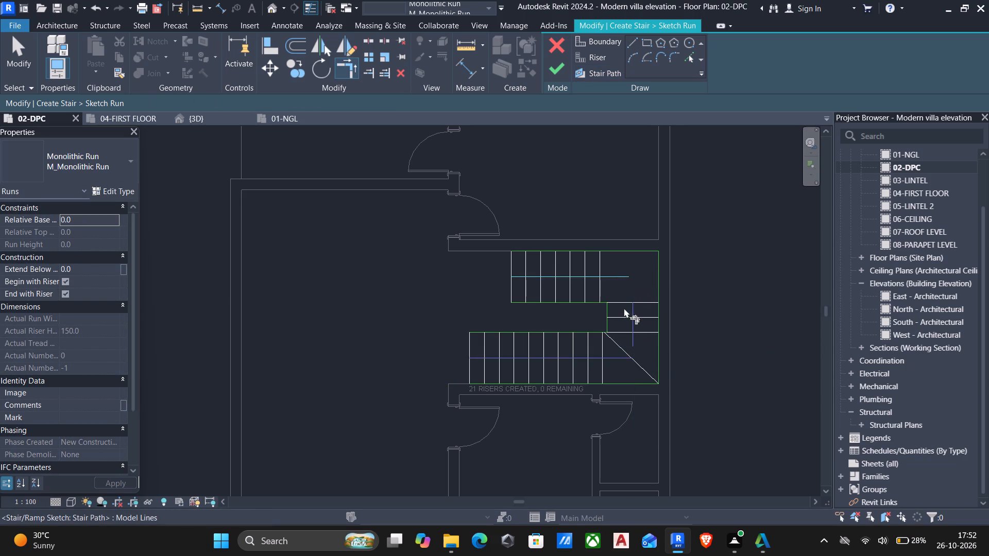
pyautogui.click(629, 319)
pyautogui.click(608, 356)
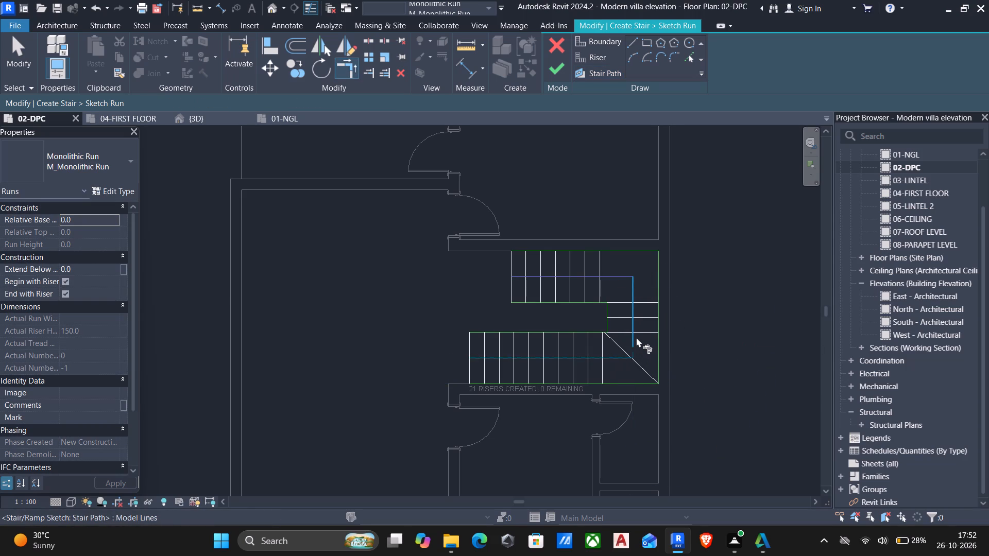
pyautogui.click(636, 336)
# Finish the run sketch and complete the monolithic stair.
pyautogui.scroll(-5, 557, 317)
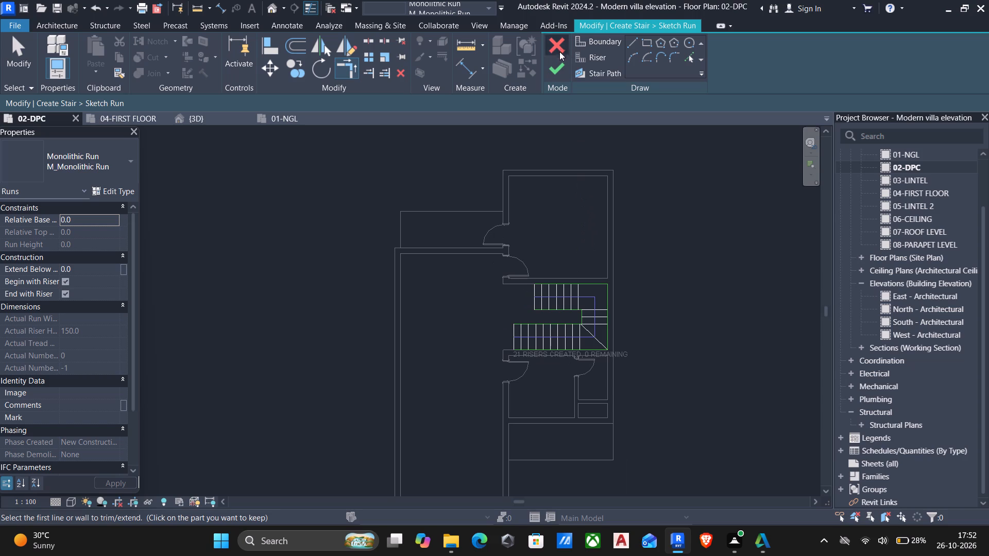
pyautogui.click(558, 65)
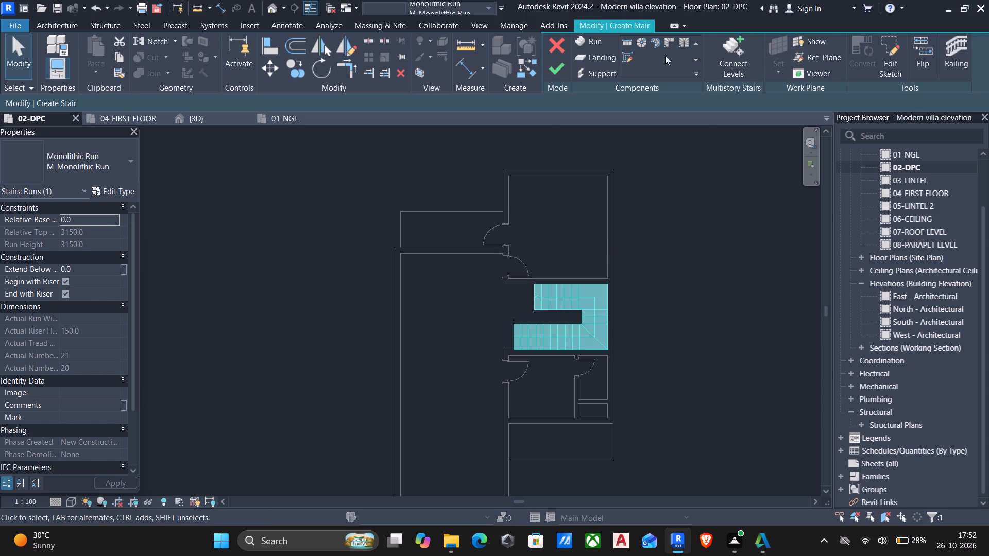
pyautogui.scroll(4, 570, 305)
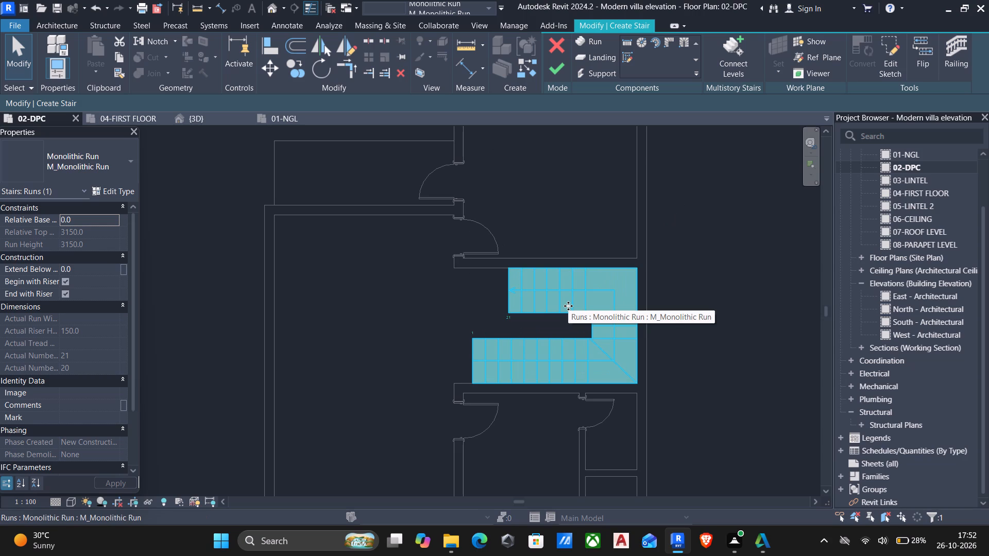
pyautogui.click(555, 64)
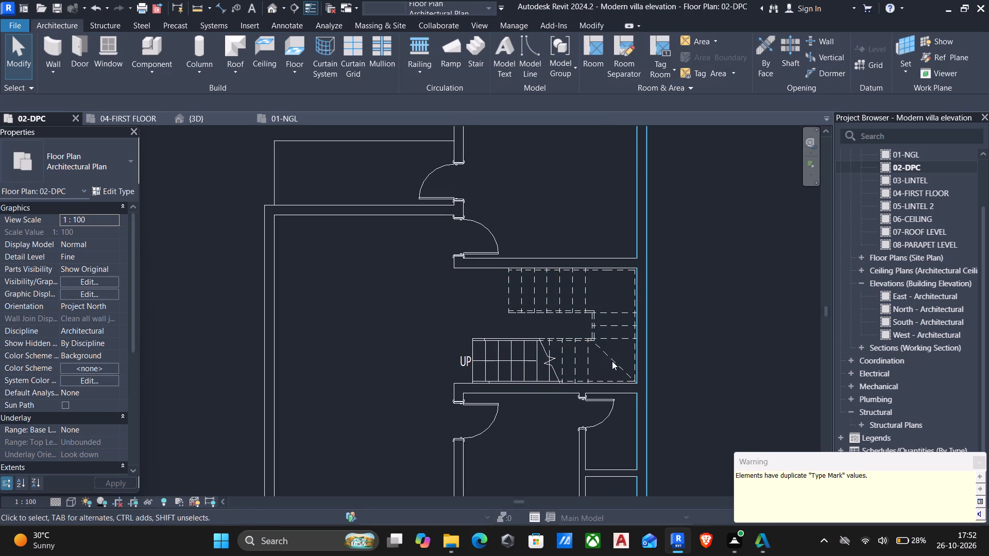
# In the 3D view, delete the stair's outer railing that runs along the walls.
pyautogui.click(271, 8)
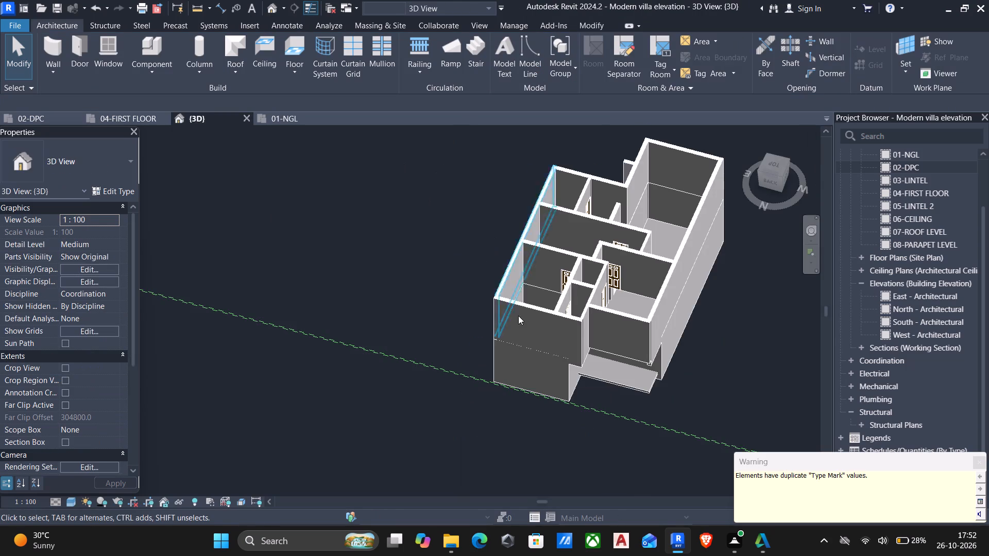
pyautogui.scroll(6, 633, 351)
pyautogui.scroll(-6, 549, 354)
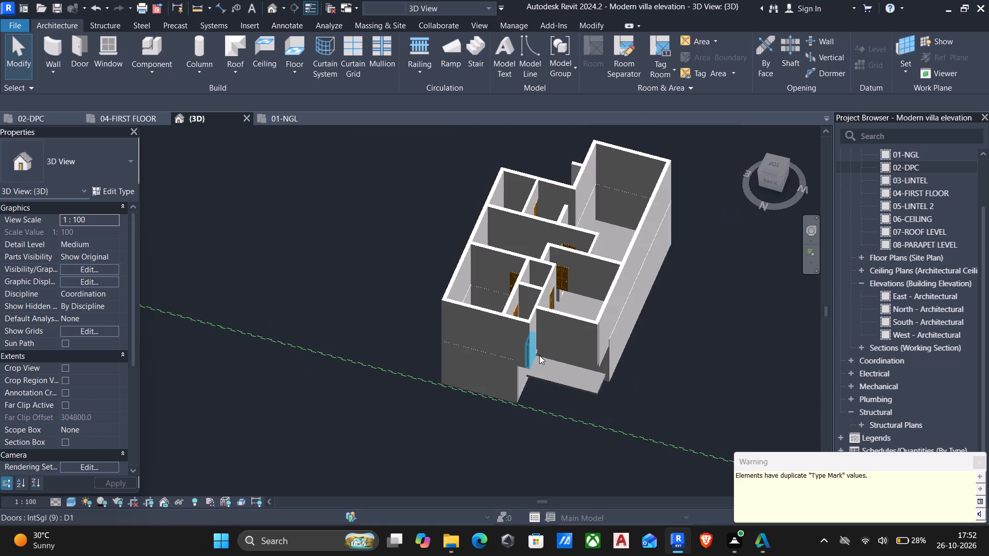
pyautogui.scroll(-4, 539, 355)
pyautogui.keyDown('shift'); pyautogui.moveTo(539, 355); pyautogui.dragTo(295, 432, button='middle'); pyautogui.keyUp('shift')
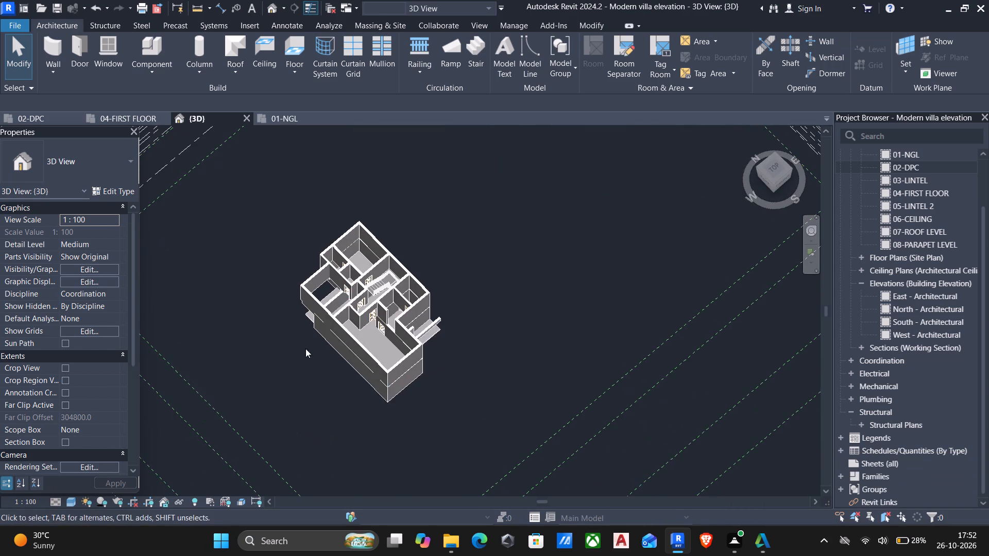
pyautogui.scroll(11, 380, 293)
pyautogui.scroll(4, 383, 246)
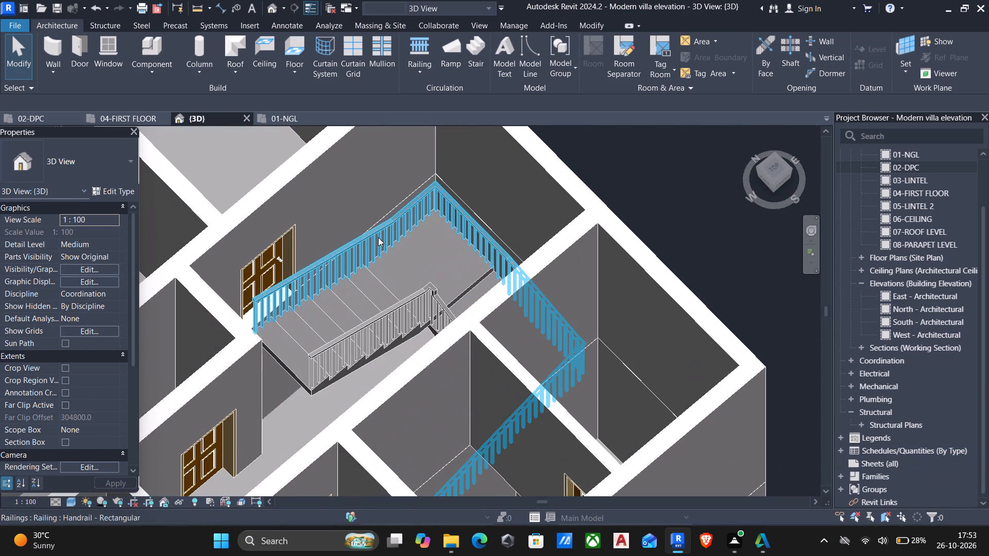
pyautogui.click(376, 234)
pyautogui.press('Delete')
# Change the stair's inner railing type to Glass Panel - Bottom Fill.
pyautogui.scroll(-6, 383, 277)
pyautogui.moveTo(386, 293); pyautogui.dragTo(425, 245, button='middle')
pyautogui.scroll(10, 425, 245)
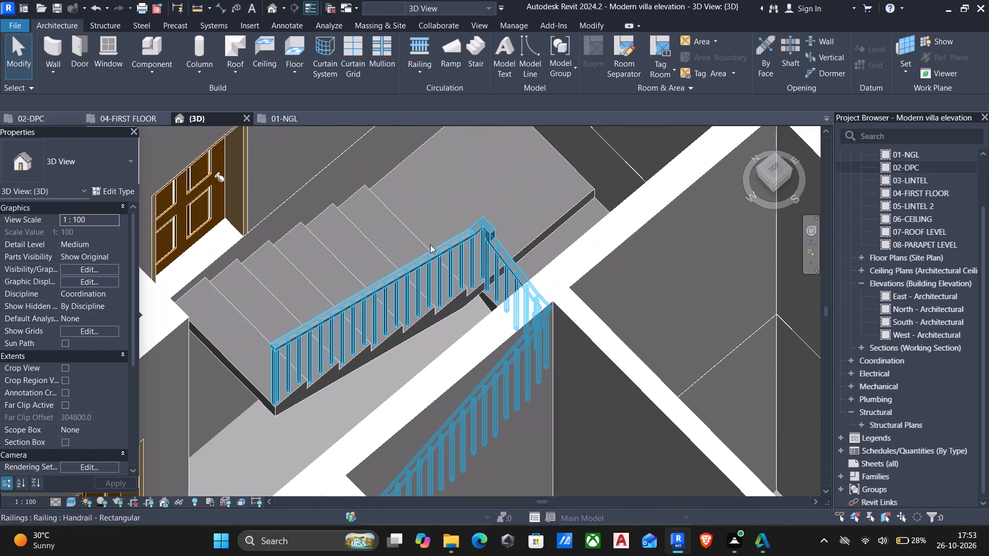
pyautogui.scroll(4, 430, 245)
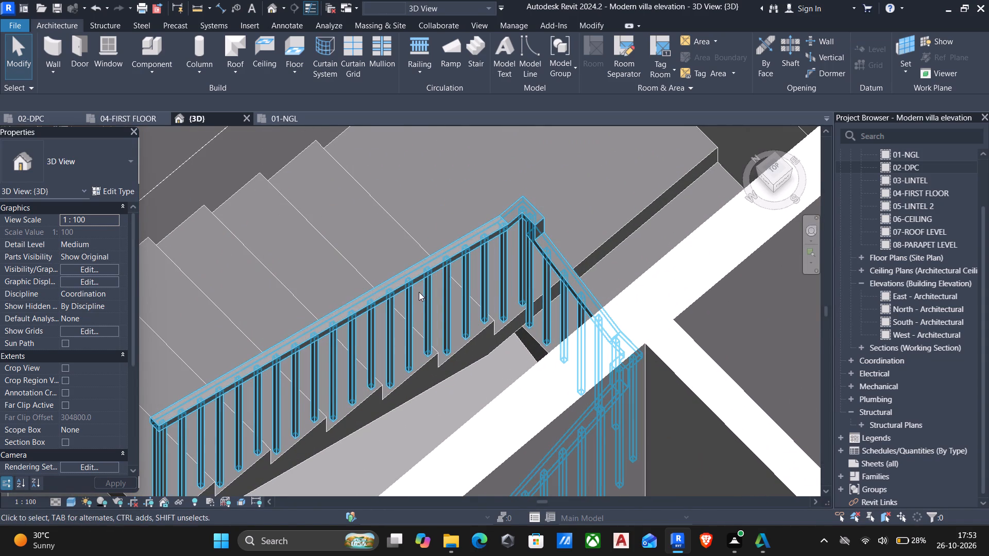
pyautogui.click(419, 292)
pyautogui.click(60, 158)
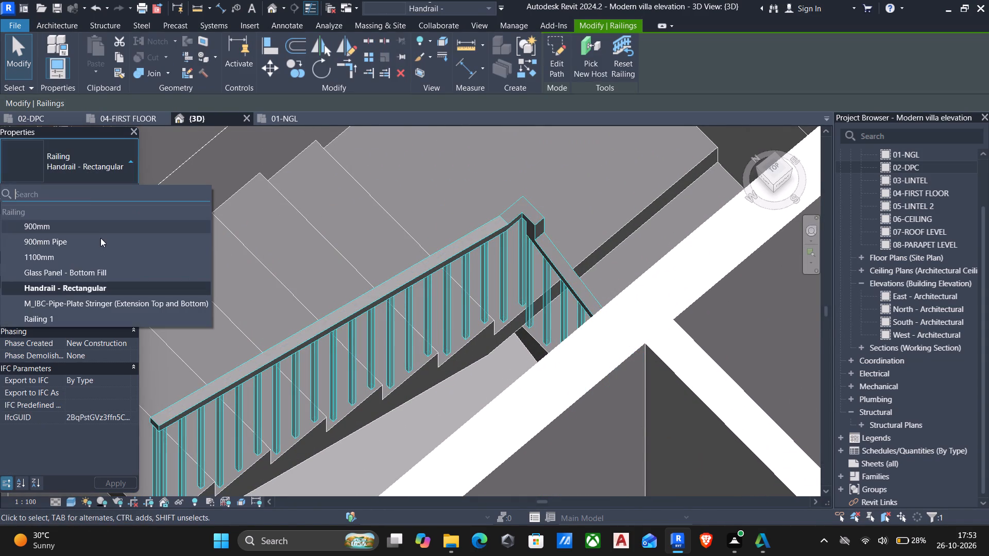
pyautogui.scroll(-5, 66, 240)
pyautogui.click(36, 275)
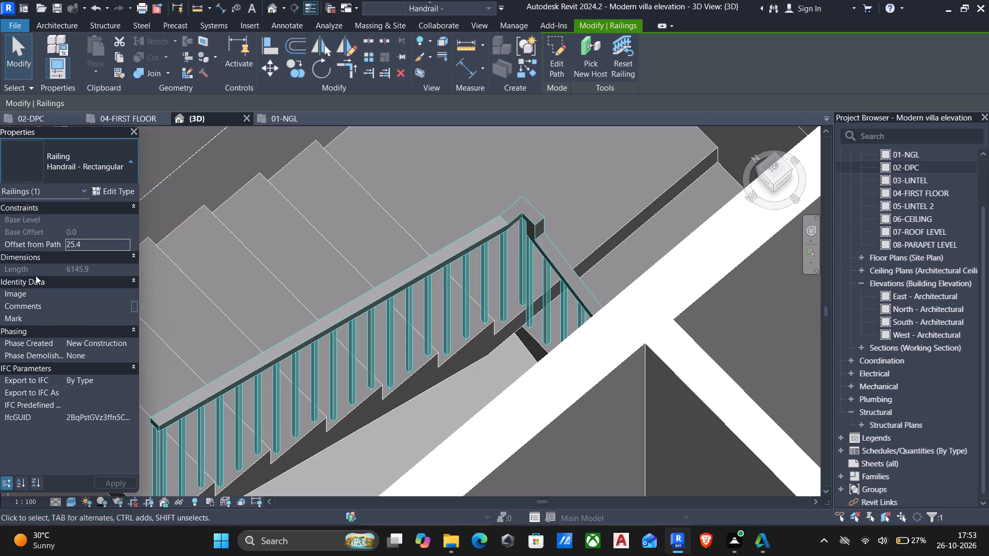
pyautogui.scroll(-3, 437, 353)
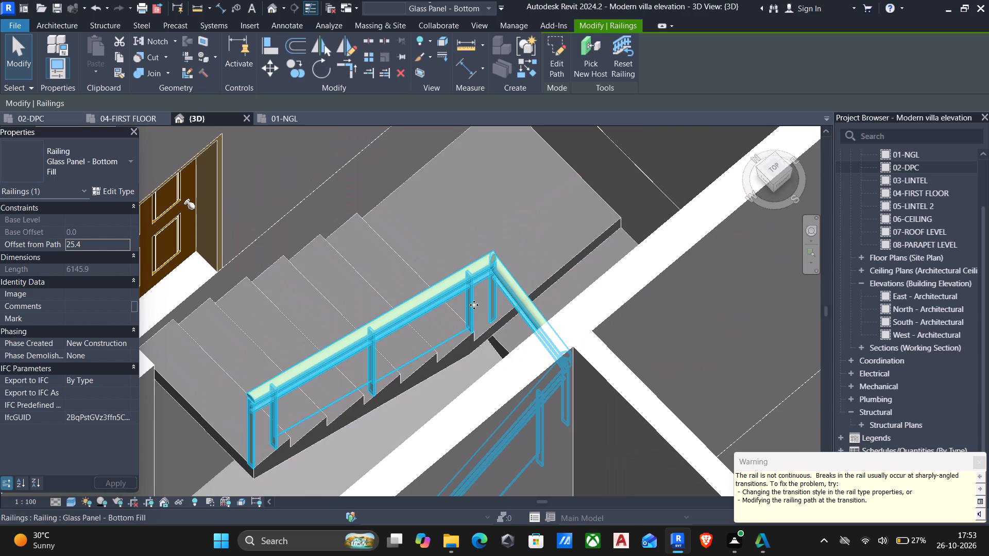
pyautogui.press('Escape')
# Delete the stair's inner glass panel railing.
pyautogui.click(423, 311)
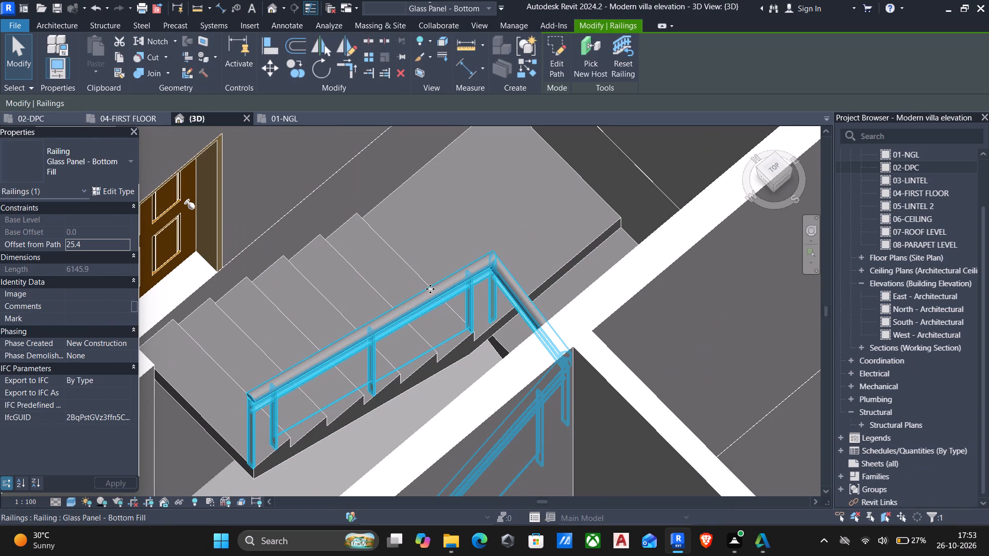
pyautogui.press('Delete')
# Place new Glass Panel - Bottom Fill railings on the monolithic stair with the Place on Stair/Ramp method.
pyautogui.scroll(-1, 398, 319)
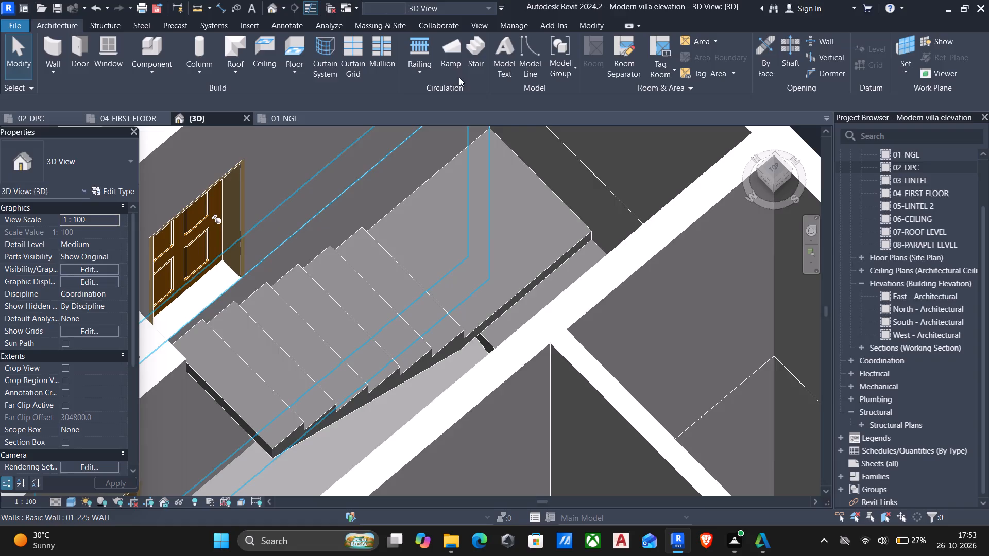
pyautogui.click(417, 69)
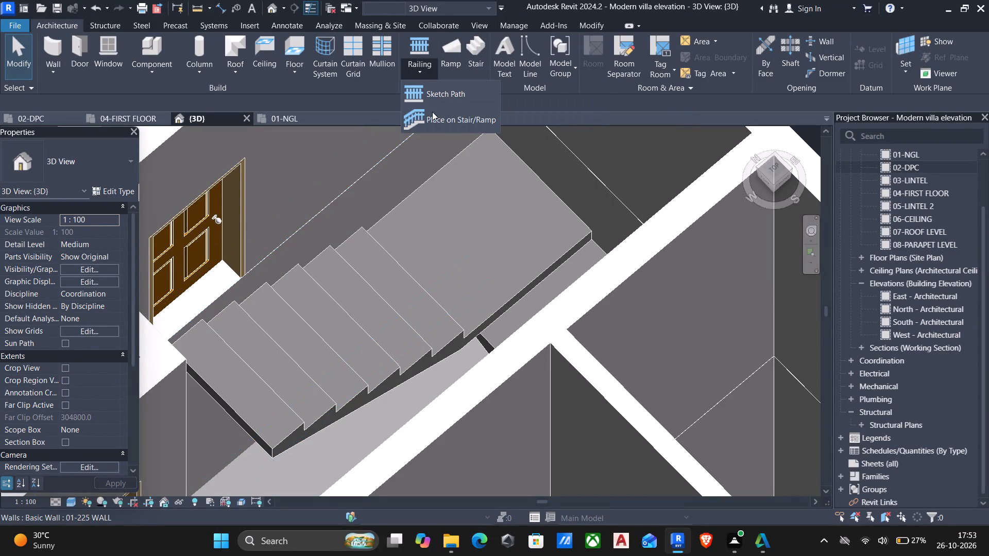
pyautogui.click(440, 120)
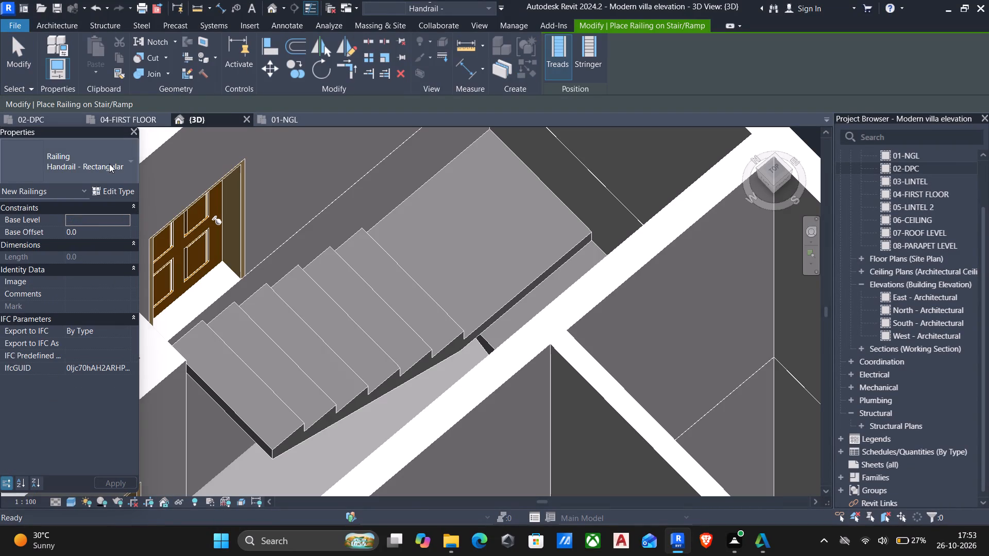
pyautogui.click(109, 164)
pyautogui.click(87, 274)
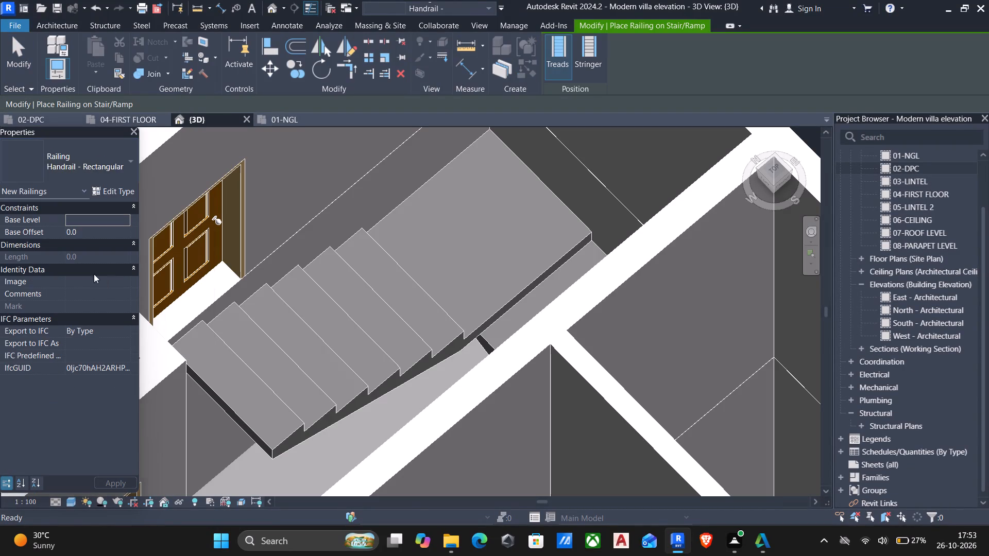
pyautogui.click(109, 163)
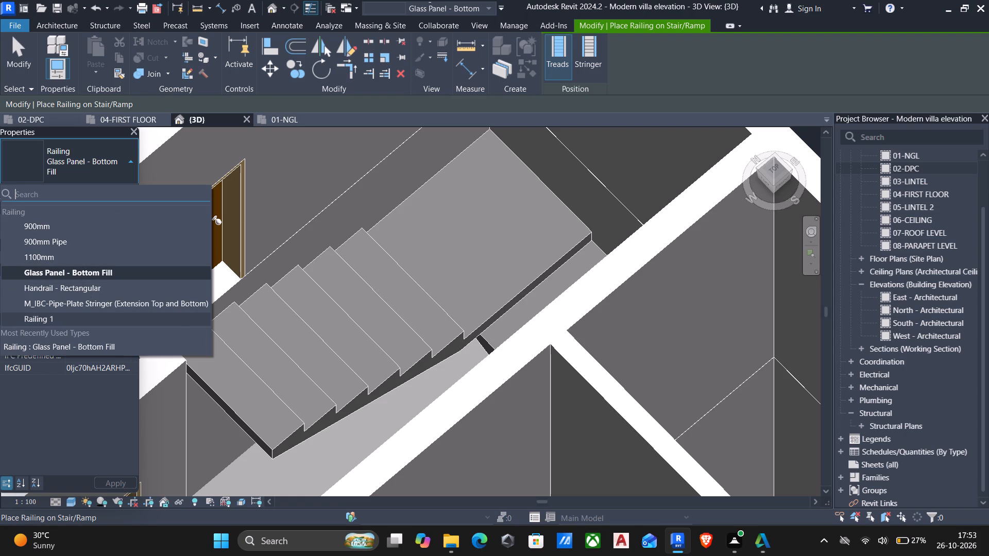
pyautogui.click(144, 269)
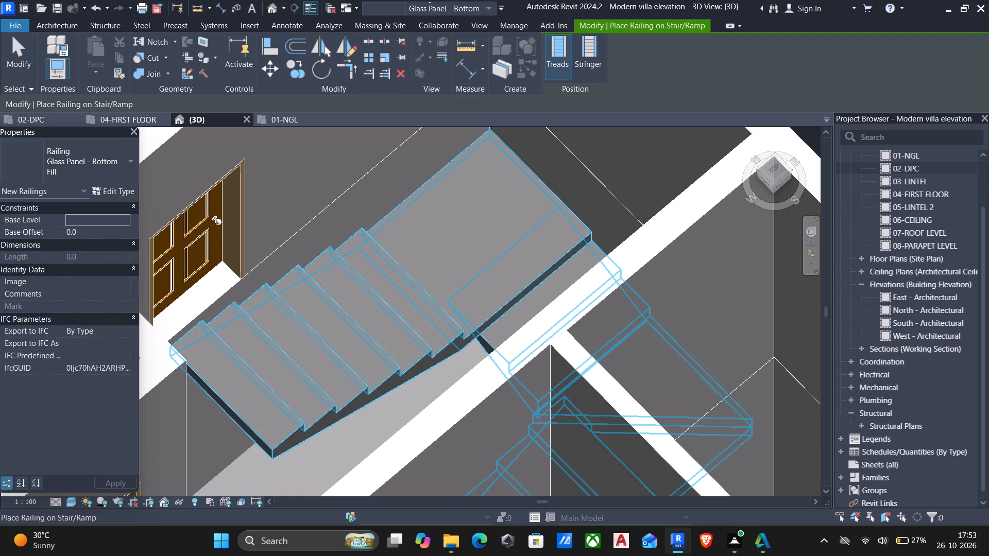
pyautogui.click(401, 371)
pyautogui.scroll(-4, 400, 331)
pyautogui.press('Escape')
pyautogui.press('Escape')
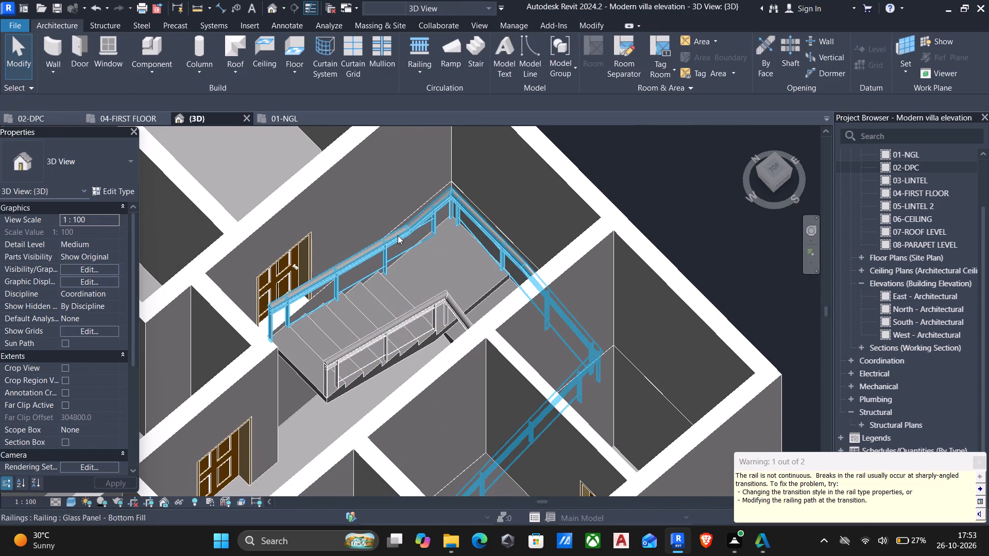
# Delete the stair's outer glass panel railing that runs along the walls.
pyautogui.click(398, 235)
pyautogui.press('Delete')
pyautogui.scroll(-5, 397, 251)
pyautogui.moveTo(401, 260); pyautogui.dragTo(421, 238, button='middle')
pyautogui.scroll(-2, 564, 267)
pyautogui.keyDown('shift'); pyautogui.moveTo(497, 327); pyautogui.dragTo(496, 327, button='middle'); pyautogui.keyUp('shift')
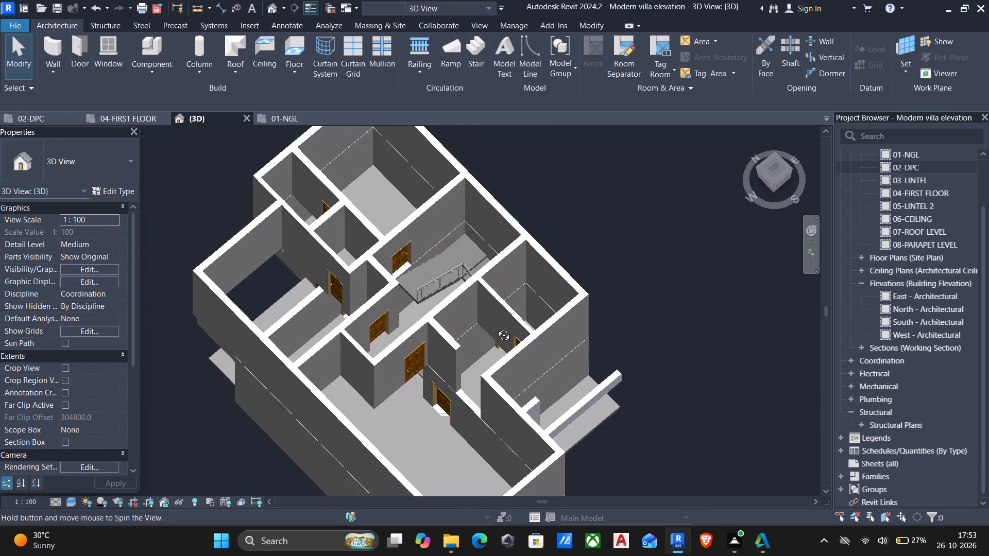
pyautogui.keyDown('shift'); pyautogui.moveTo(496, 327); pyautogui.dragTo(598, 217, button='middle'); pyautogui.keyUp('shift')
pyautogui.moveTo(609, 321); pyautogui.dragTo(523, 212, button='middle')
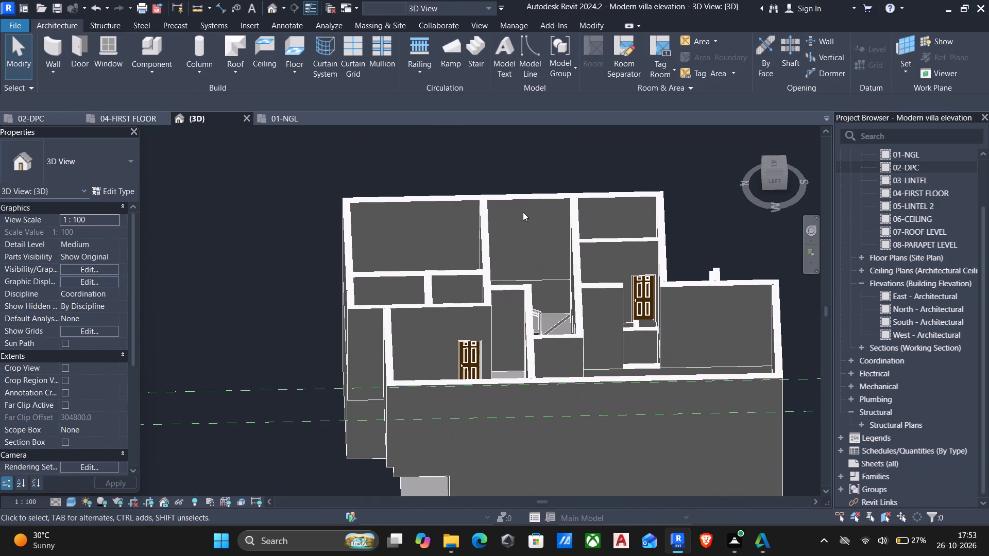
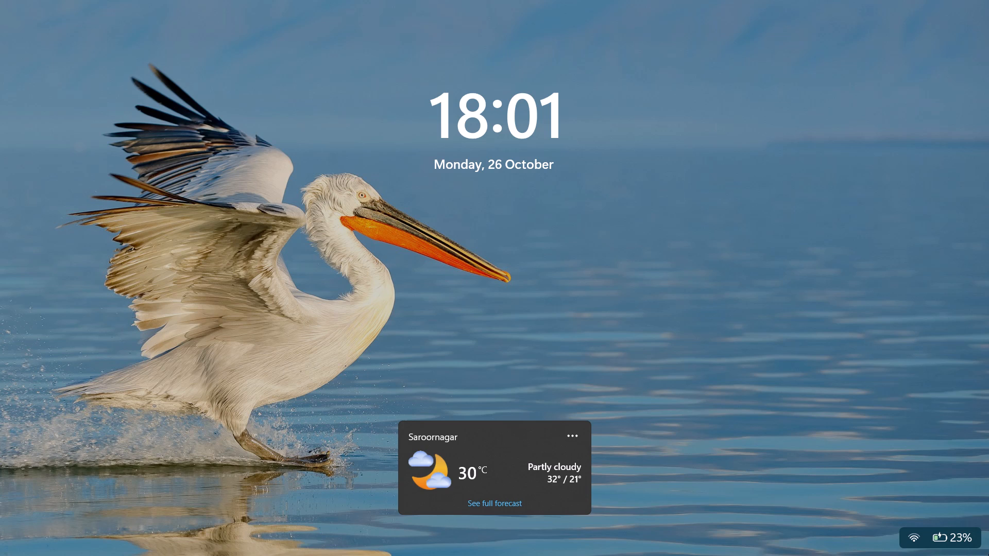
# Open the 04-FIRST FLOOR floor plan.
pyautogui.press('space')
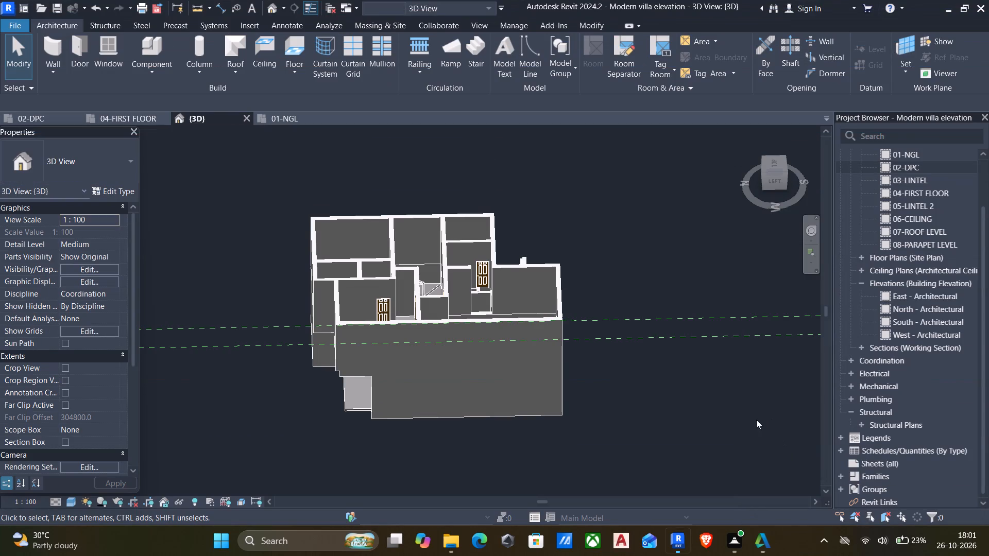
pyautogui.scroll(-5, 646, 308)
pyautogui.moveTo(618, 366); pyautogui.dragTo(536, 322, button='middle')
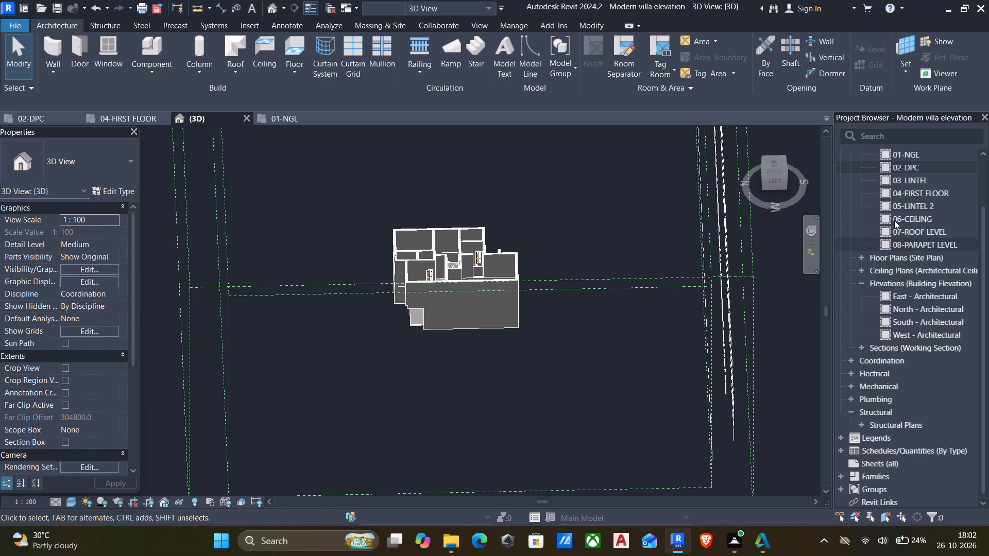
pyautogui.doubleClick(904, 193)
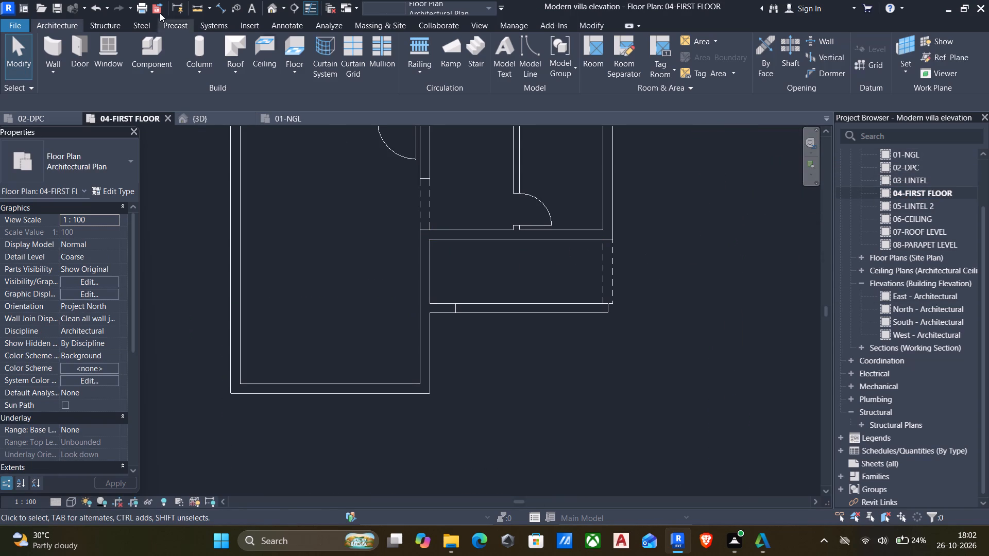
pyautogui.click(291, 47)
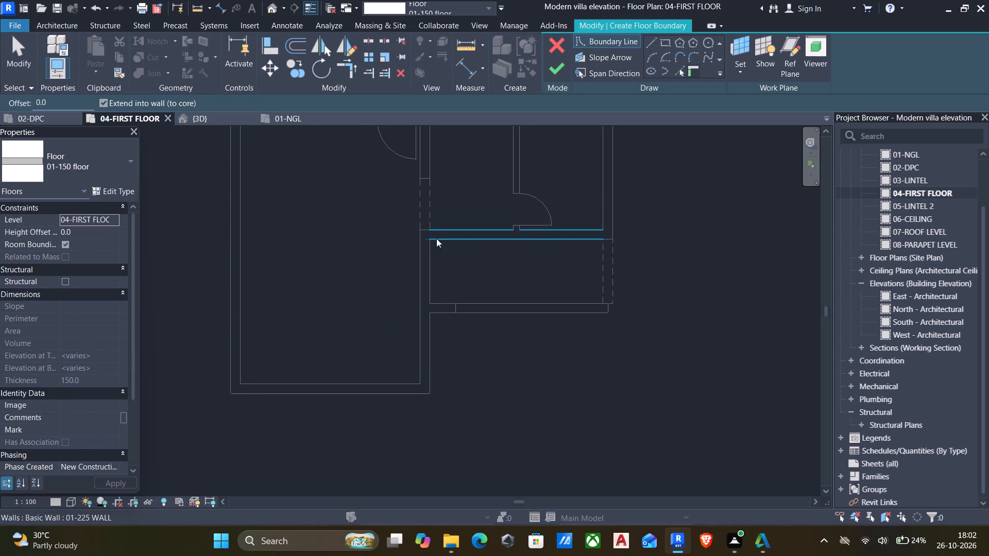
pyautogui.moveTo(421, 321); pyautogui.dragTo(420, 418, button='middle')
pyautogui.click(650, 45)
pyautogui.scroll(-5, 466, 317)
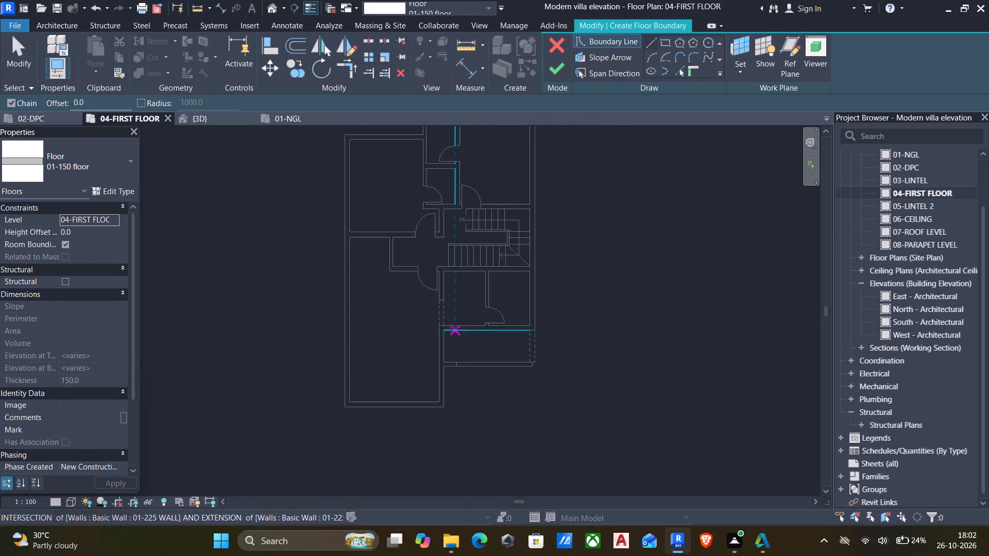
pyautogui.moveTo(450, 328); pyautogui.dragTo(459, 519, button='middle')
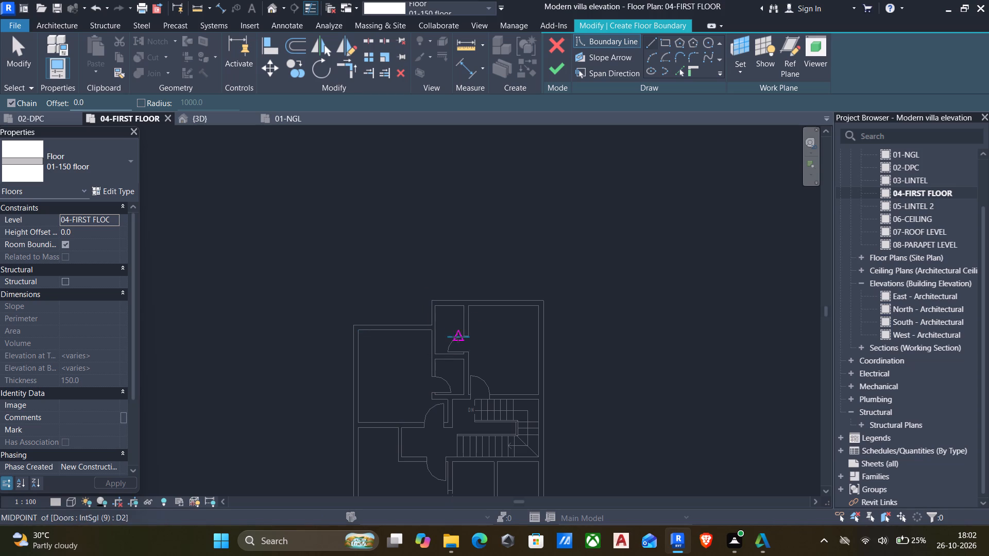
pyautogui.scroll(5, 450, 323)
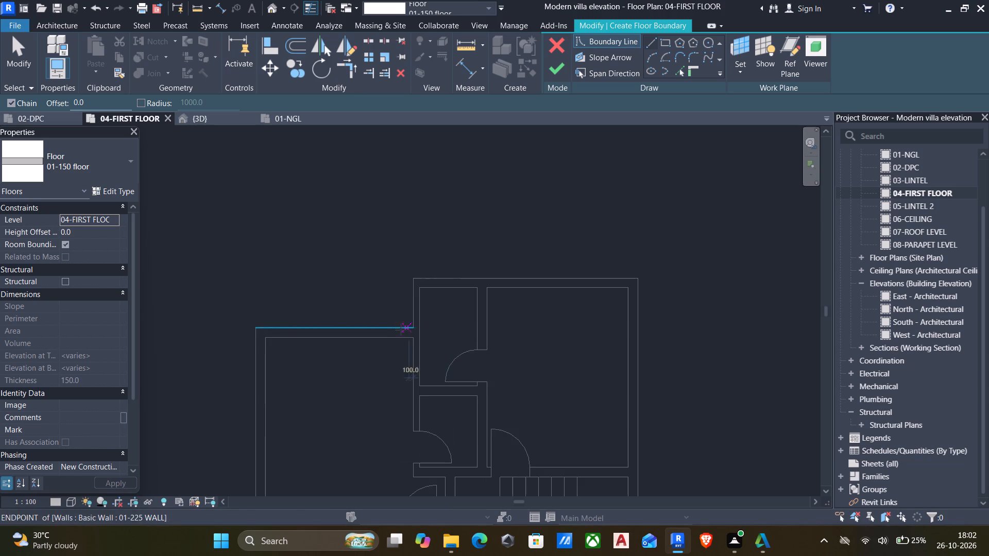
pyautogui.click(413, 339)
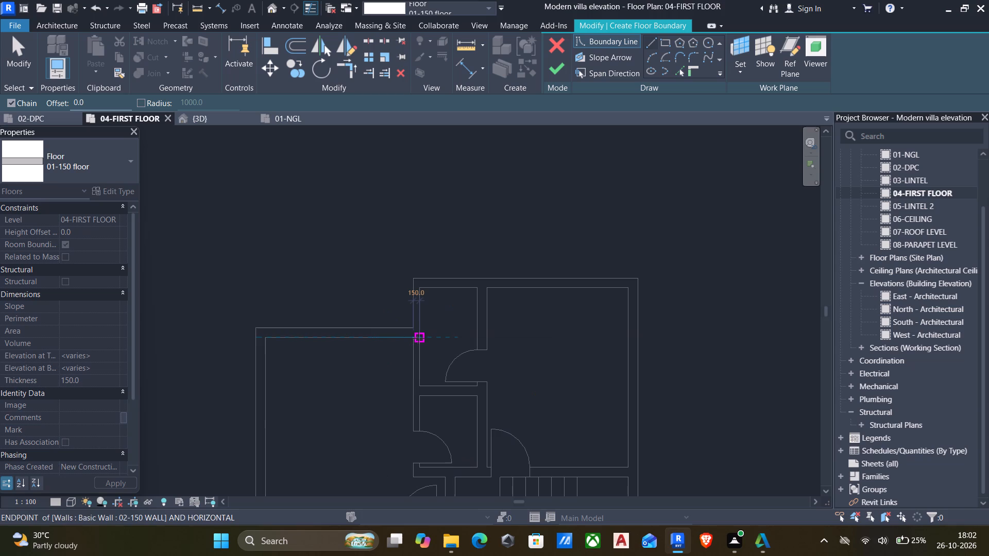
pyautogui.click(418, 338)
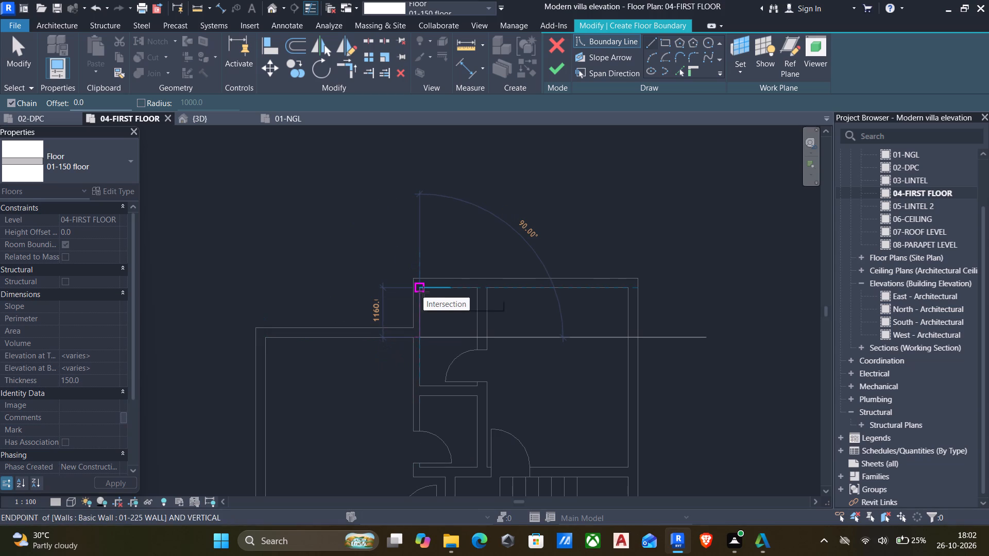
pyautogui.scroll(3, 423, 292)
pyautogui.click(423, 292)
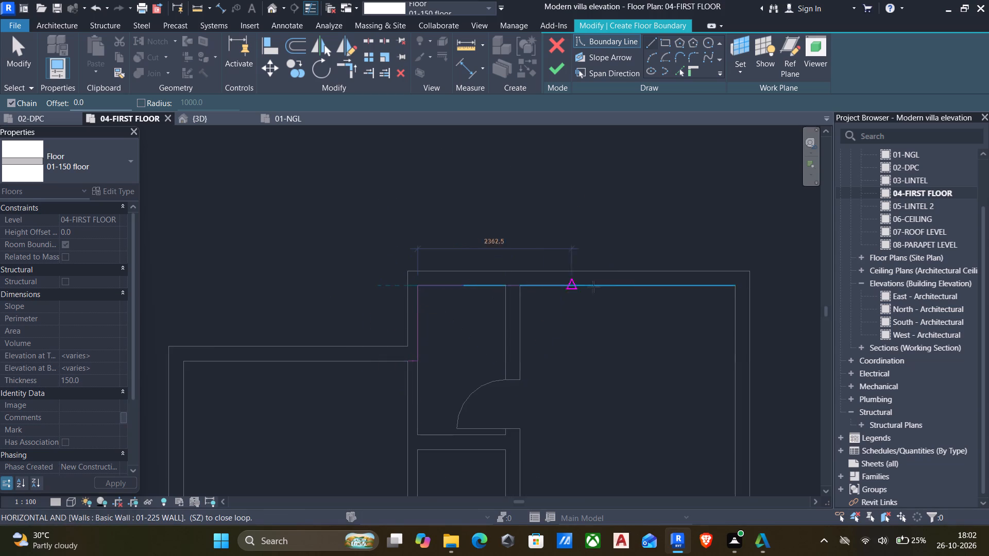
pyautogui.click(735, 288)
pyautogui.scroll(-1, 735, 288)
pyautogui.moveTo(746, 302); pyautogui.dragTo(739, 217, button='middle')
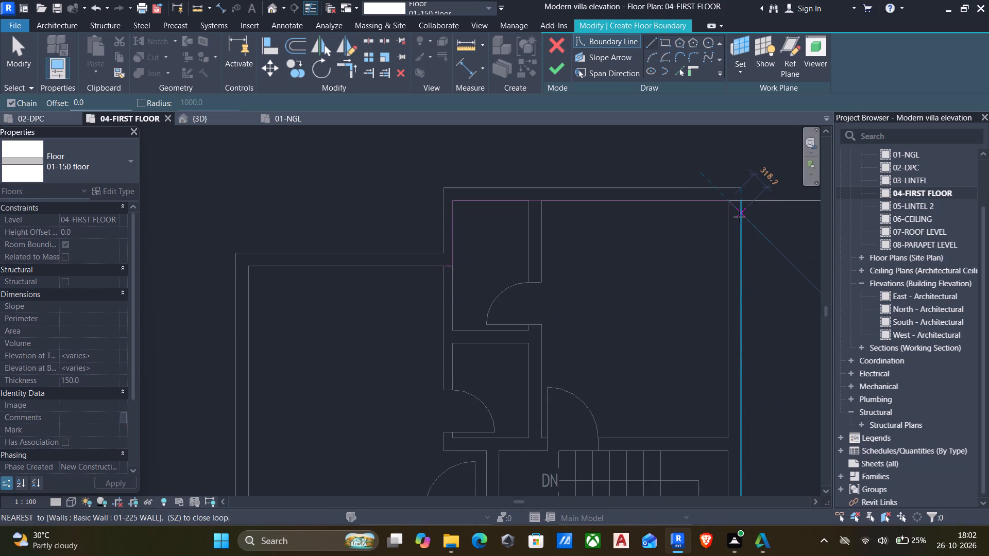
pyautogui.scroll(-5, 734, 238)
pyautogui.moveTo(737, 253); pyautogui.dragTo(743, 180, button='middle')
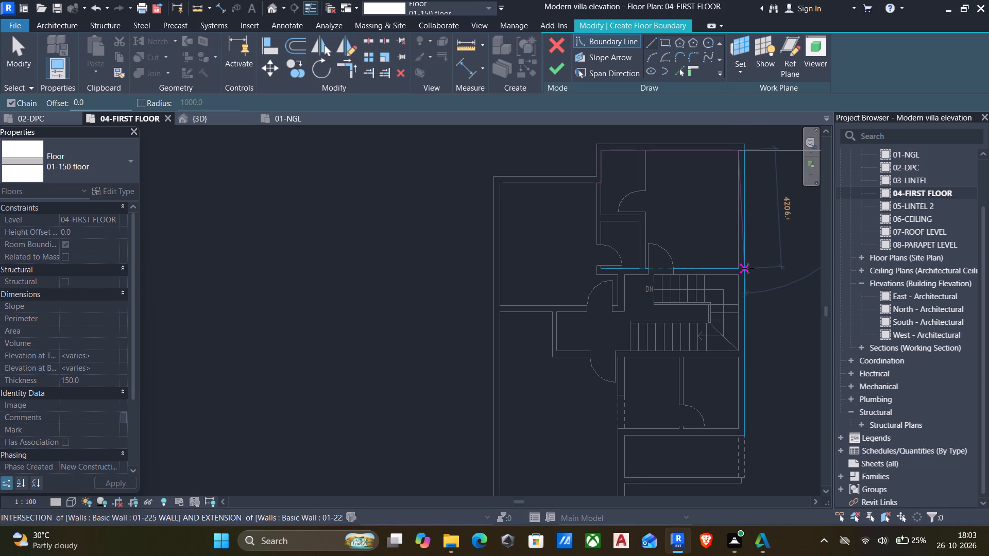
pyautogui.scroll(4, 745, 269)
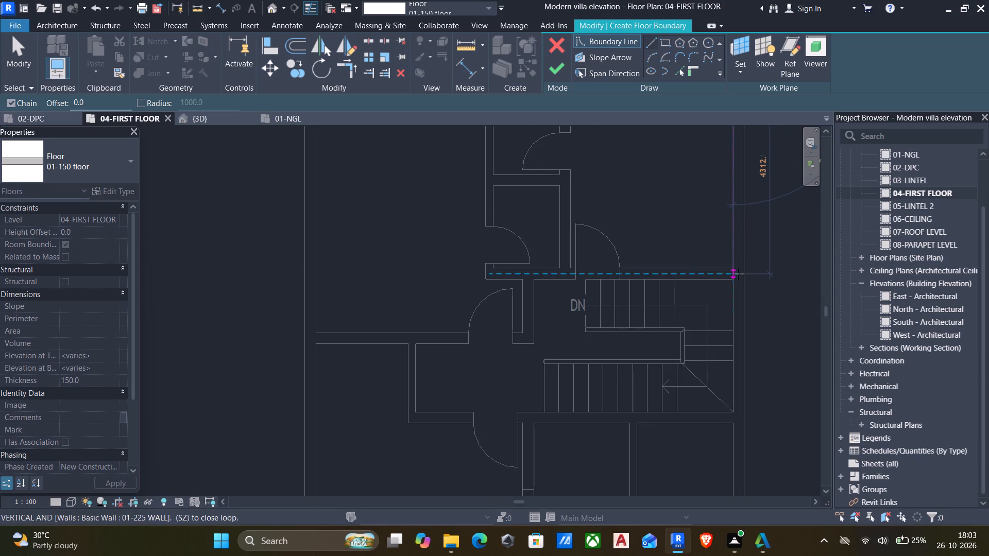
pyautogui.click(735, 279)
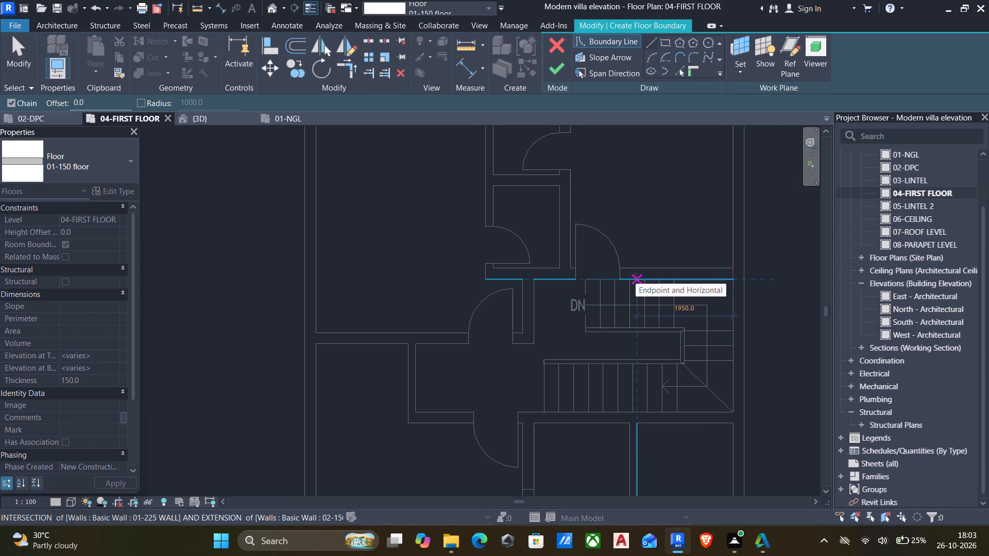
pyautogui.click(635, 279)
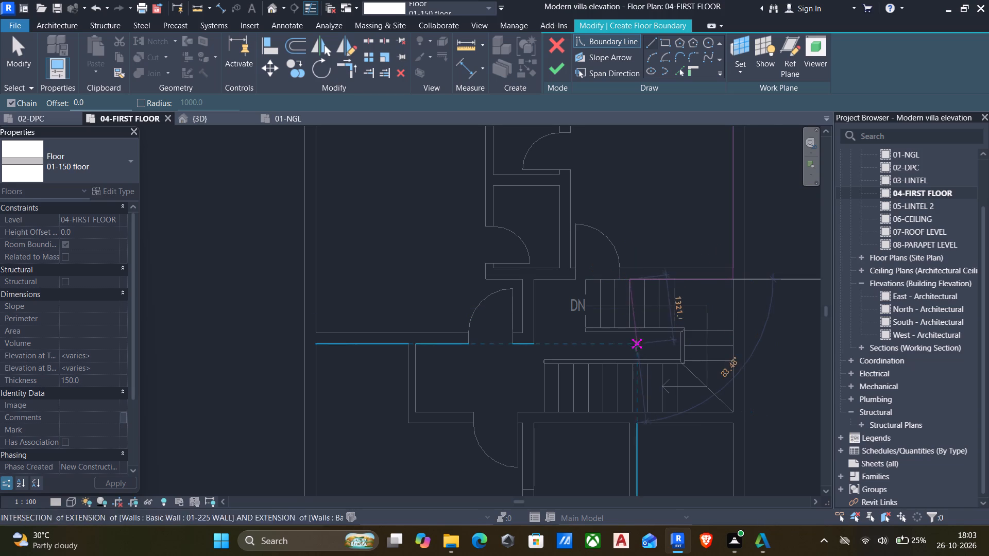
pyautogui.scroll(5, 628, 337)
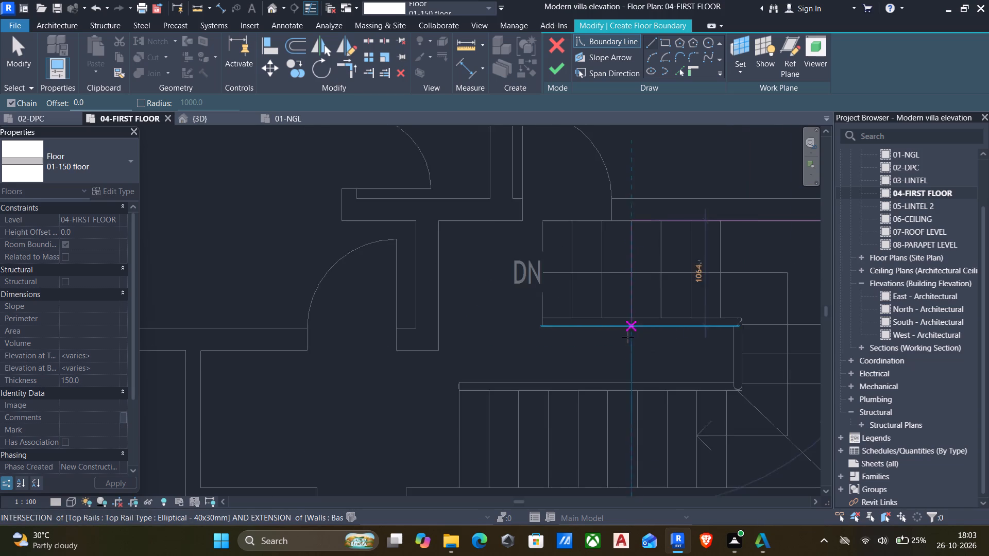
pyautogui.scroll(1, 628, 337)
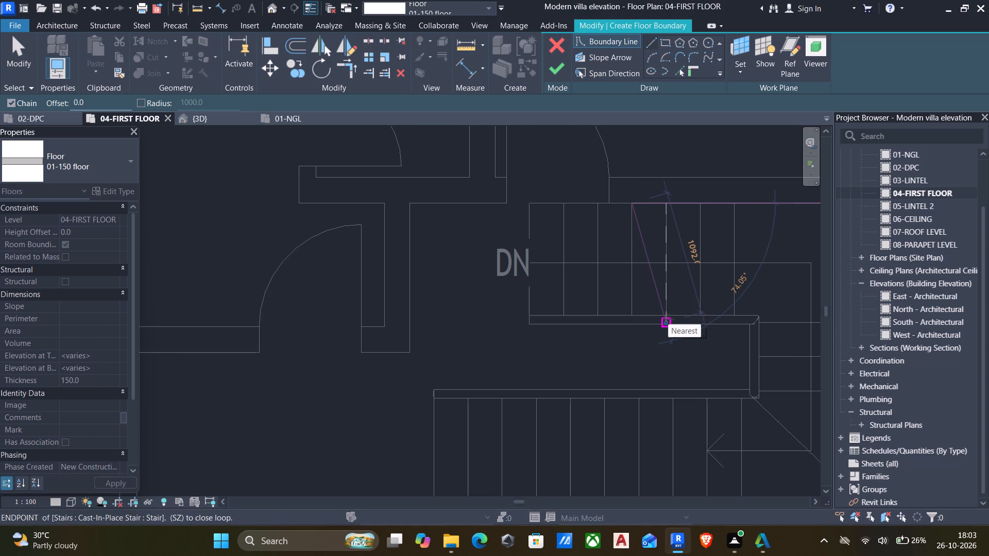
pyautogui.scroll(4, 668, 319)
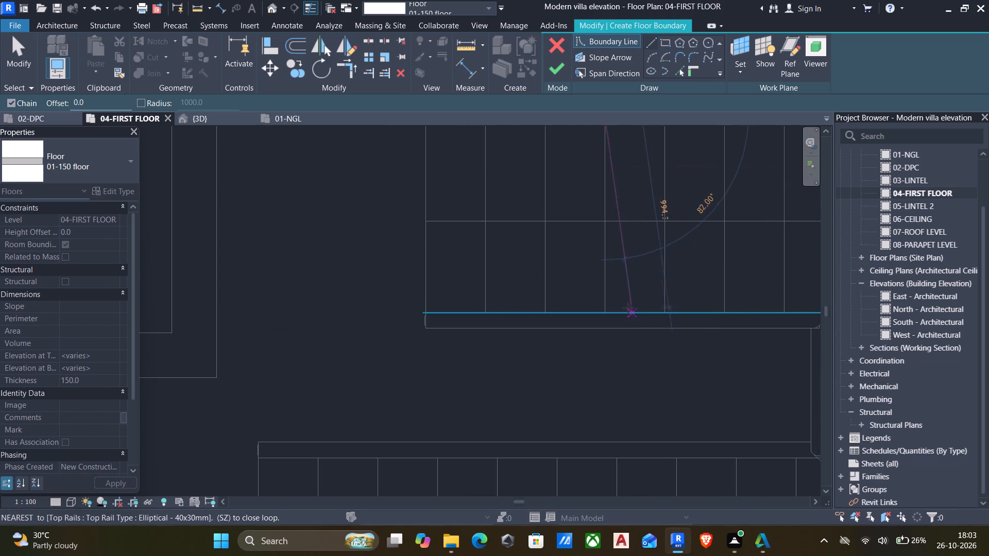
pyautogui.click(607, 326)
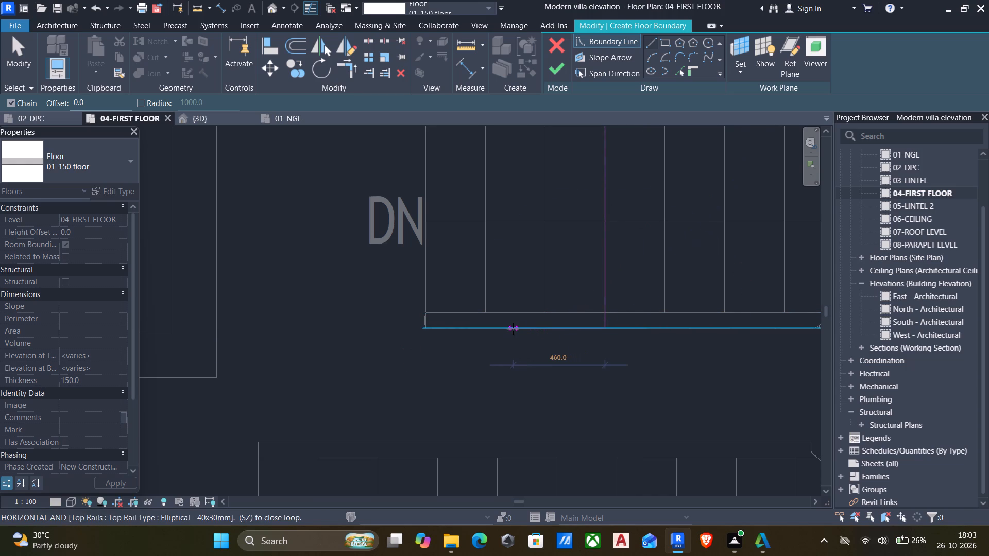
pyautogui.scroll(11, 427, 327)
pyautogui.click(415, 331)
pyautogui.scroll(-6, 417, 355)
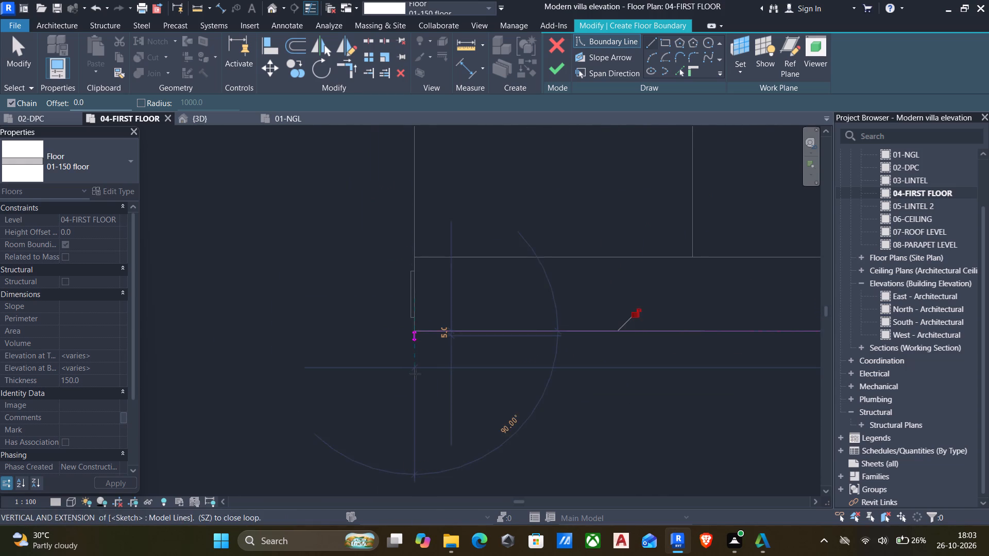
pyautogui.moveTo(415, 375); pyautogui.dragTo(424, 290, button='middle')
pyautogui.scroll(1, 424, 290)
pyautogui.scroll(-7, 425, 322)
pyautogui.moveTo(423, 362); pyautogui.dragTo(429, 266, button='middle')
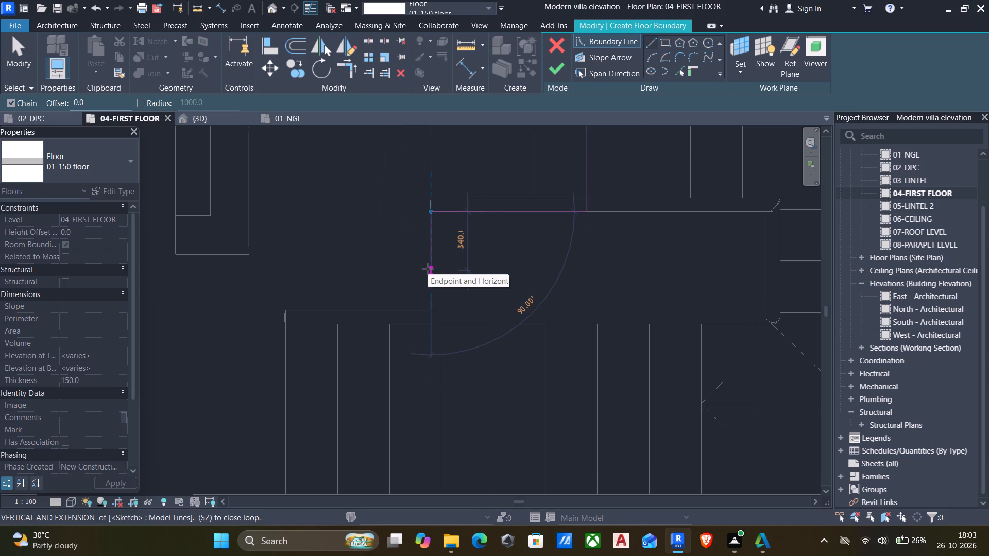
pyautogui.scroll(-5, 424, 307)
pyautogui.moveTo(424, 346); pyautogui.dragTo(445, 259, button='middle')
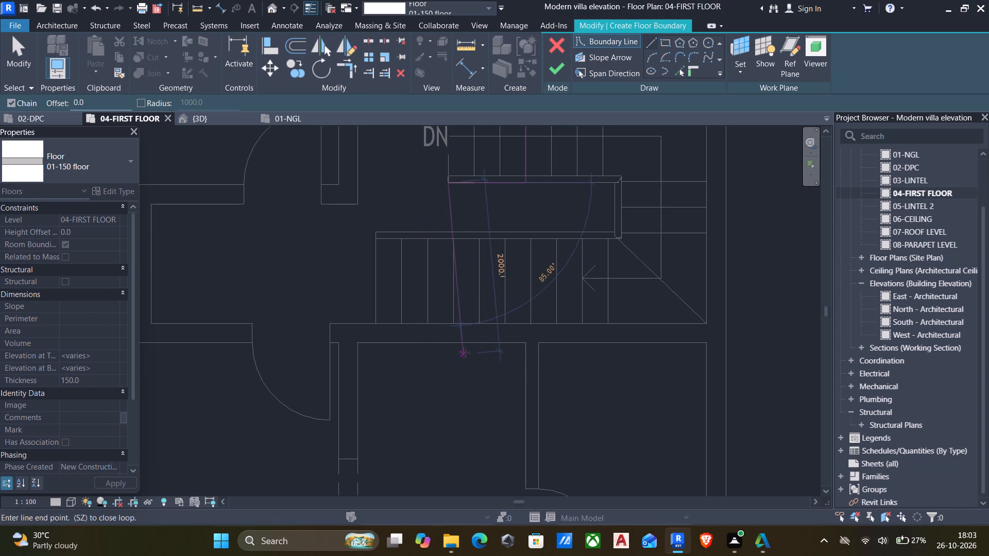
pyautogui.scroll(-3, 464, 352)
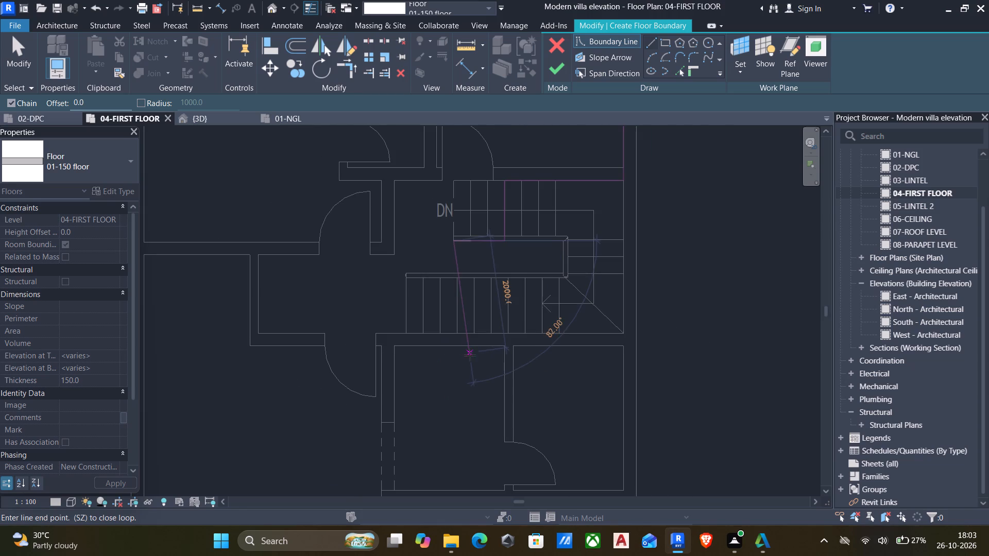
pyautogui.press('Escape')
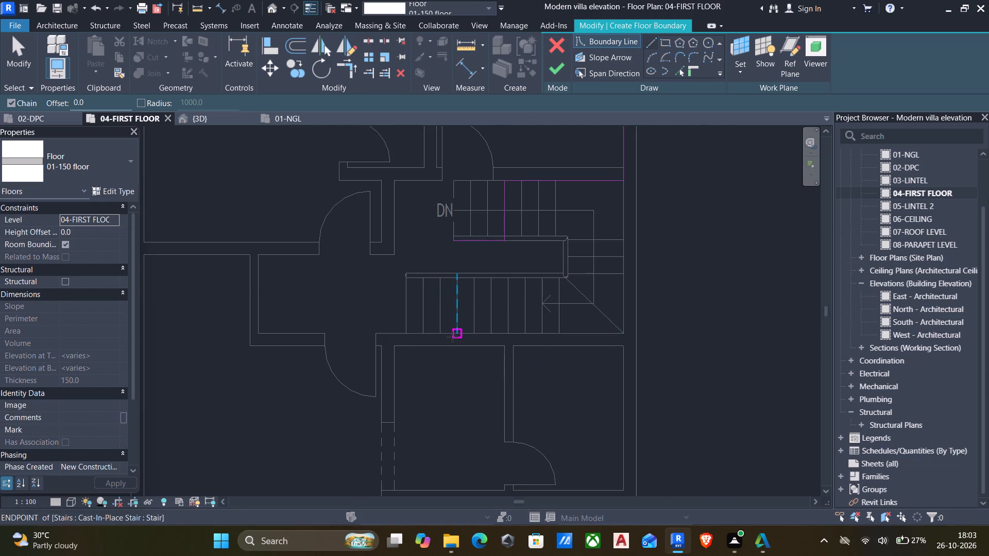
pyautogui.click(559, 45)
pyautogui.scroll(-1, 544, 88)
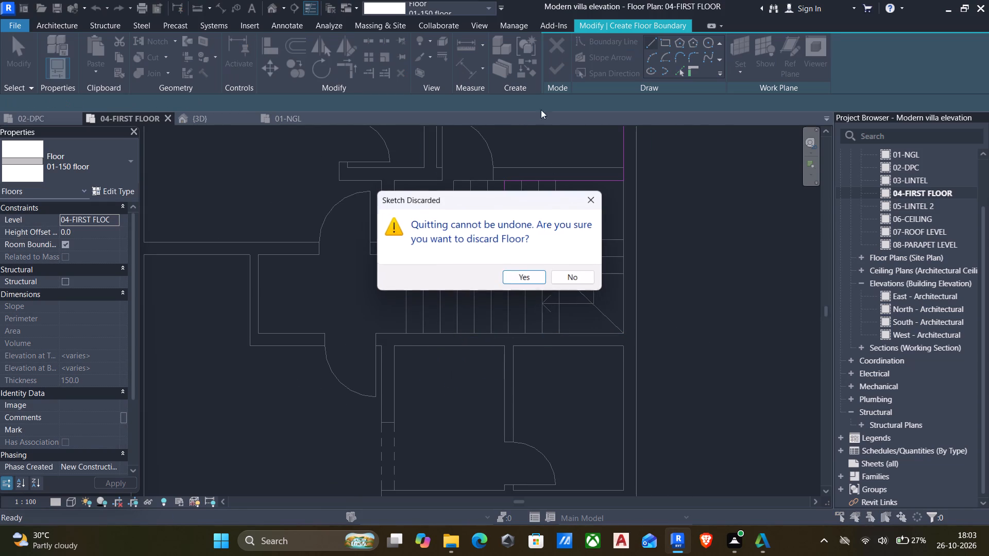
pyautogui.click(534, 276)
# Edit the U-shaped monolithic stair on 04-FIRST FLOOR and flip its up direction.
pyautogui.scroll(-6, 439, 238)
pyautogui.moveTo(439, 287); pyautogui.dragTo(459, 419, button='middle')
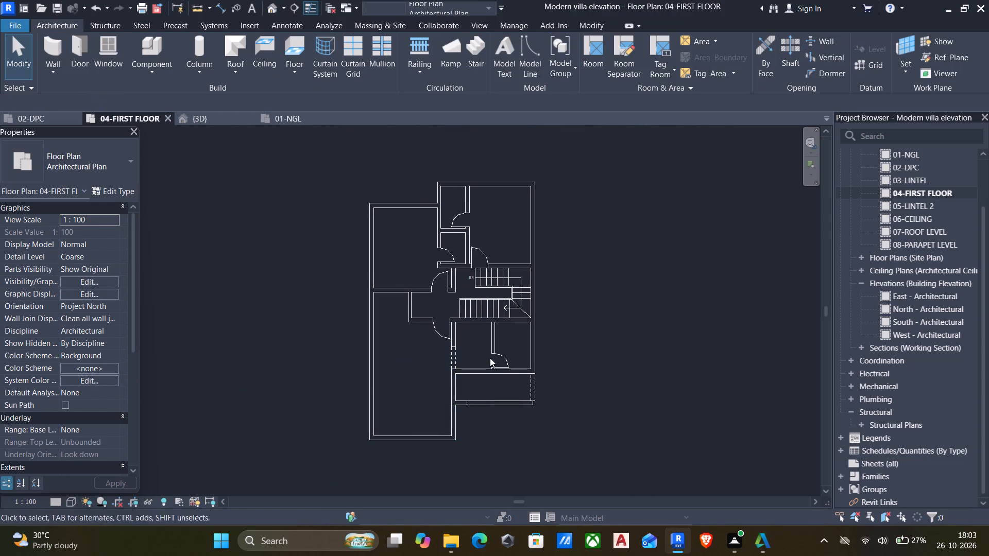
pyautogui.click(491, 271)
pyautogui.press('Escape')
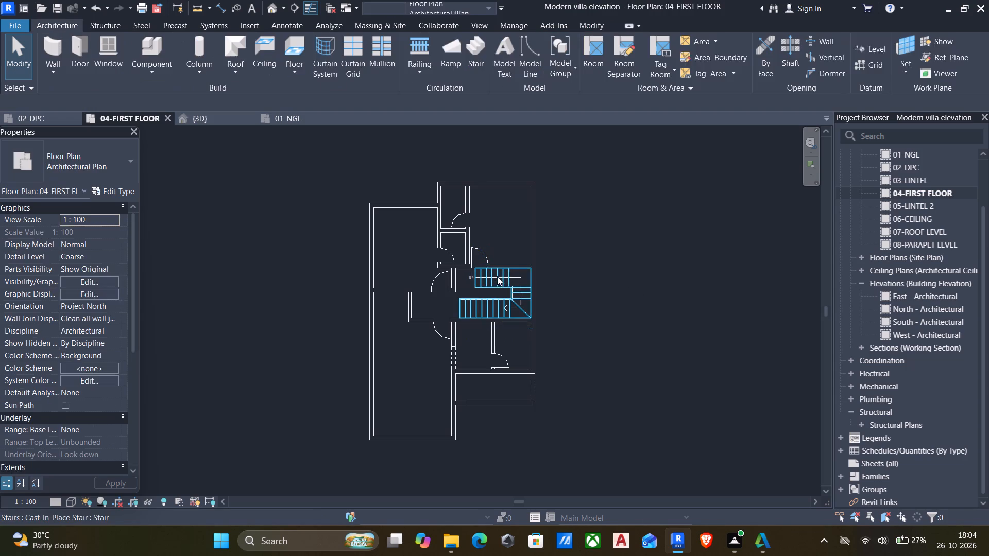
pyautogui.click(503, 277)
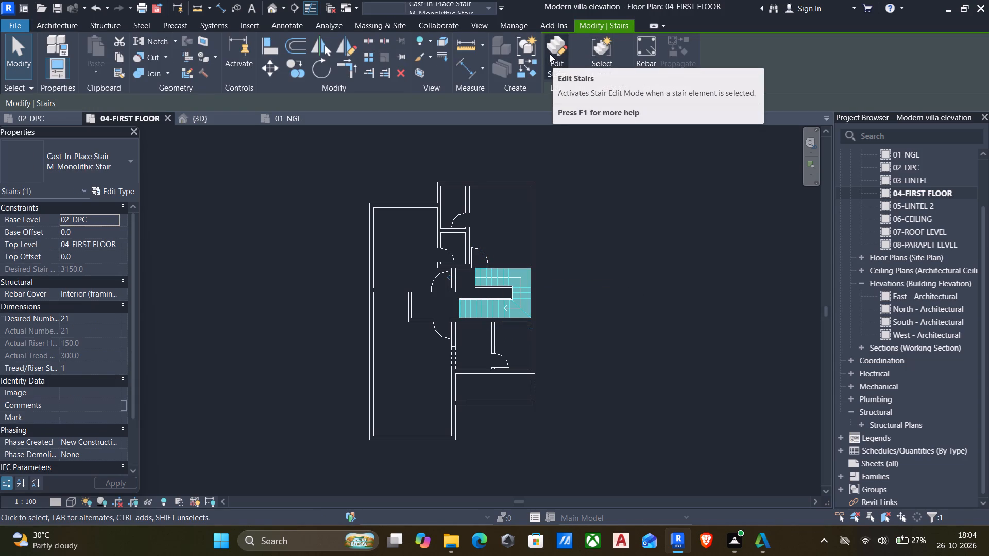
pyautogui.click(550, 54)
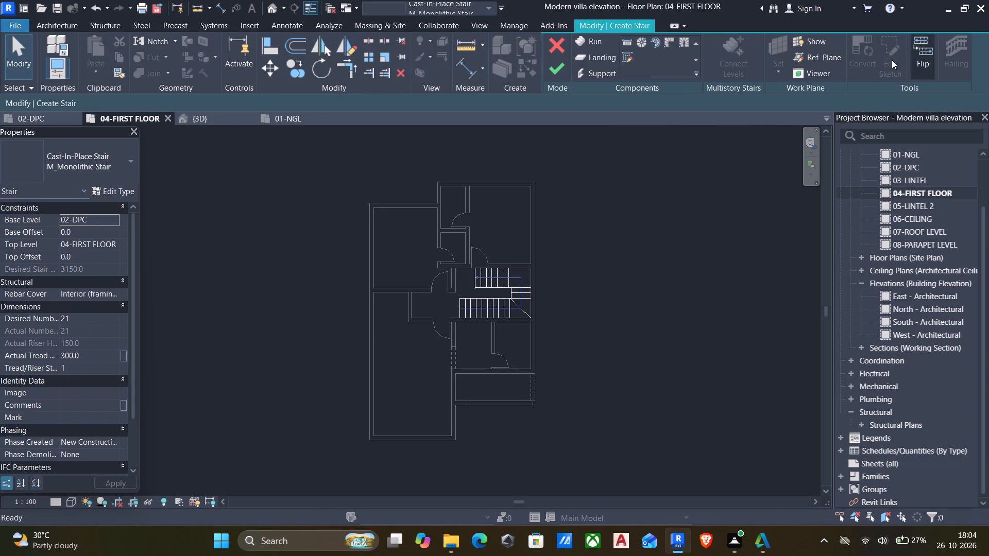
pyautogui.click(921, 70)
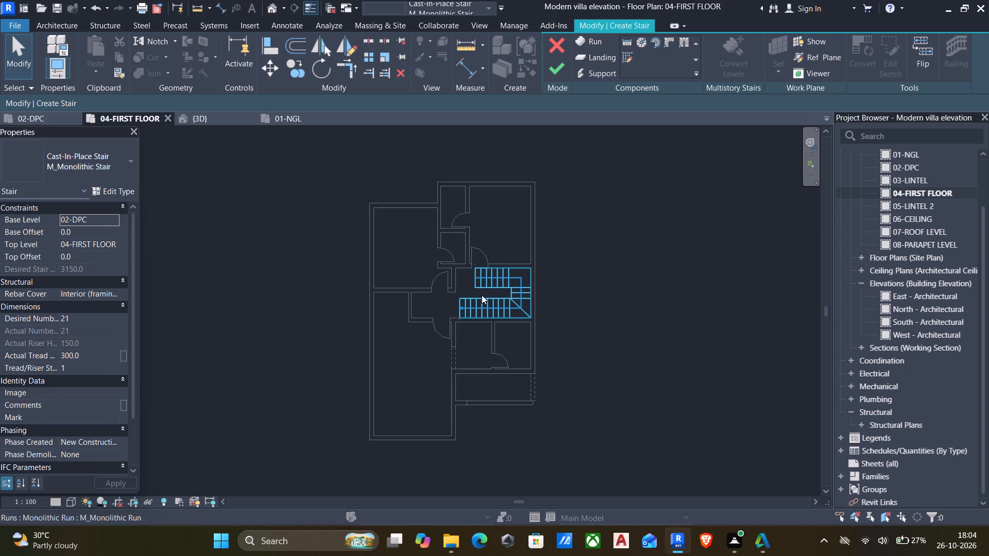
pyautogui.click(482, 295)
pyautogui.click(924, 47)
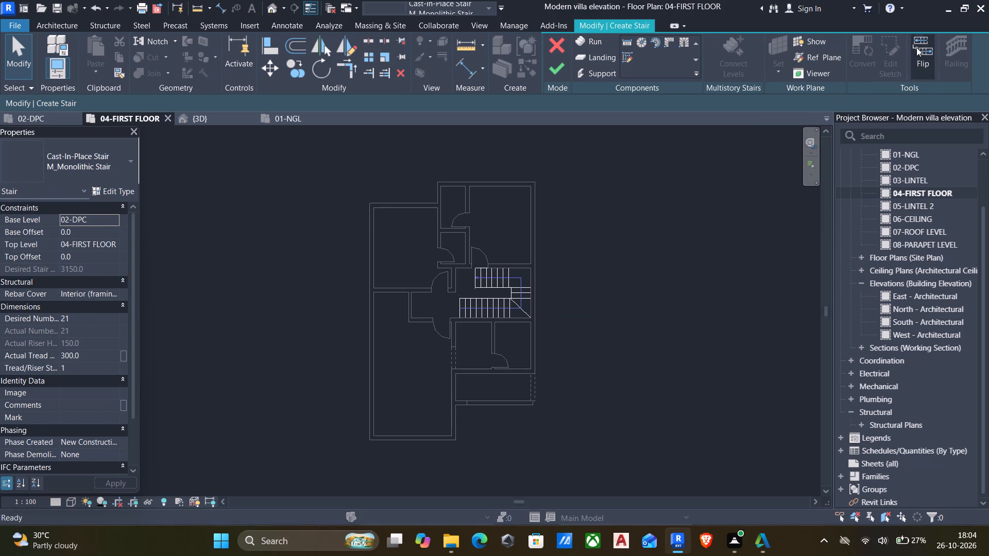
pyautogui.click(479, 298)
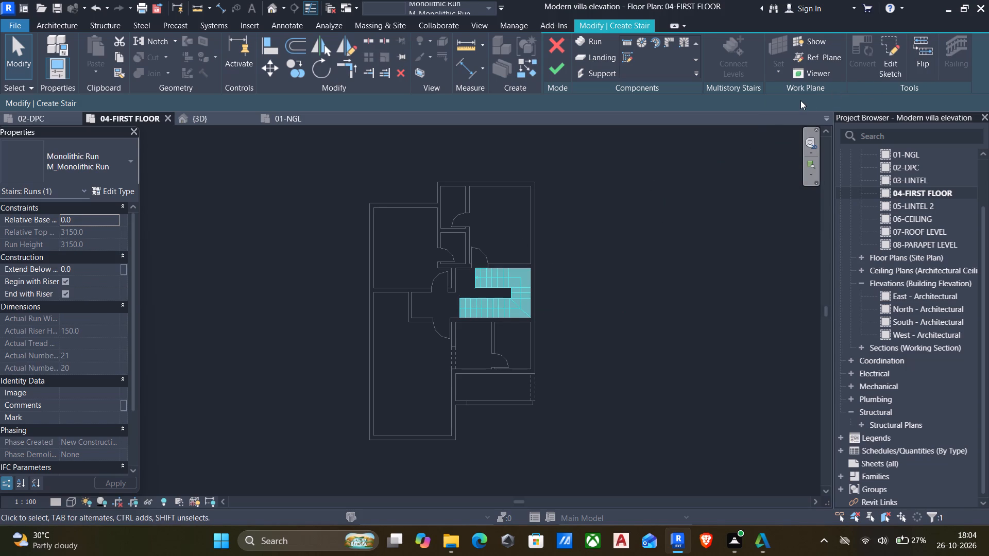
pyautogui.click(922, 54)
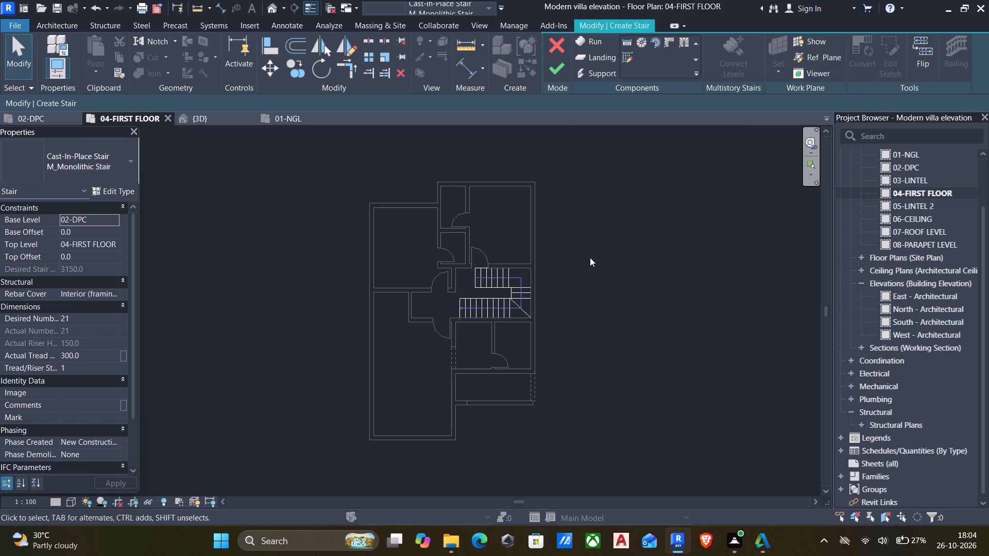
# Edit the sketch of the monolithic stair run and delete the three outermost risers of the southern flight.
pyautogui.scroll(5, 476, 286)
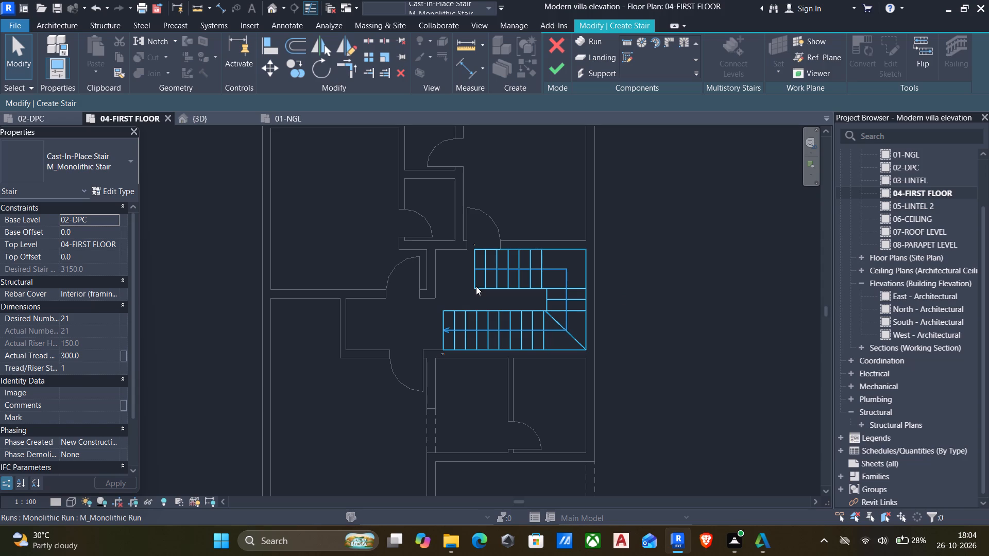
pyautogui.click(511, 285)
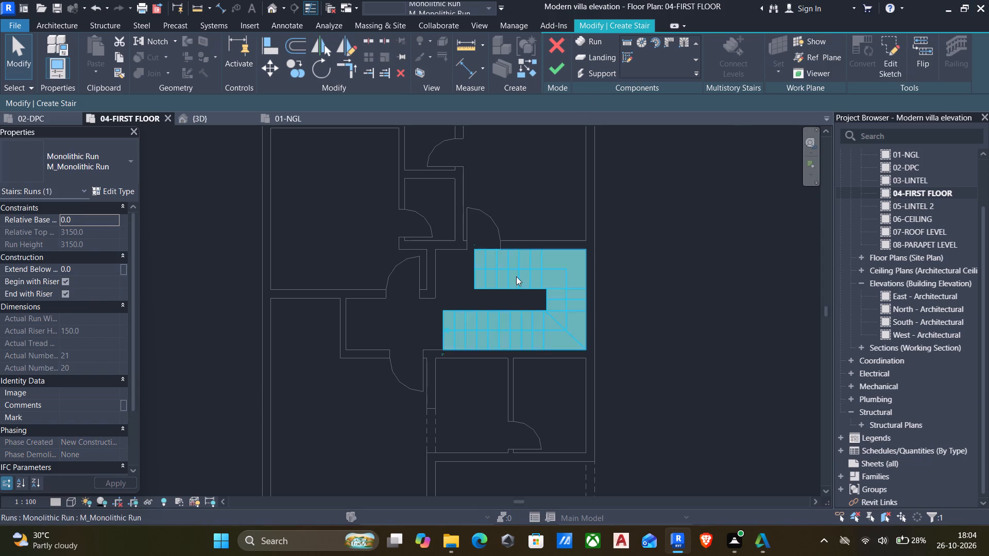
pyautogui.click(883, 53)
pyautogui.scroll(4, 482, 363)
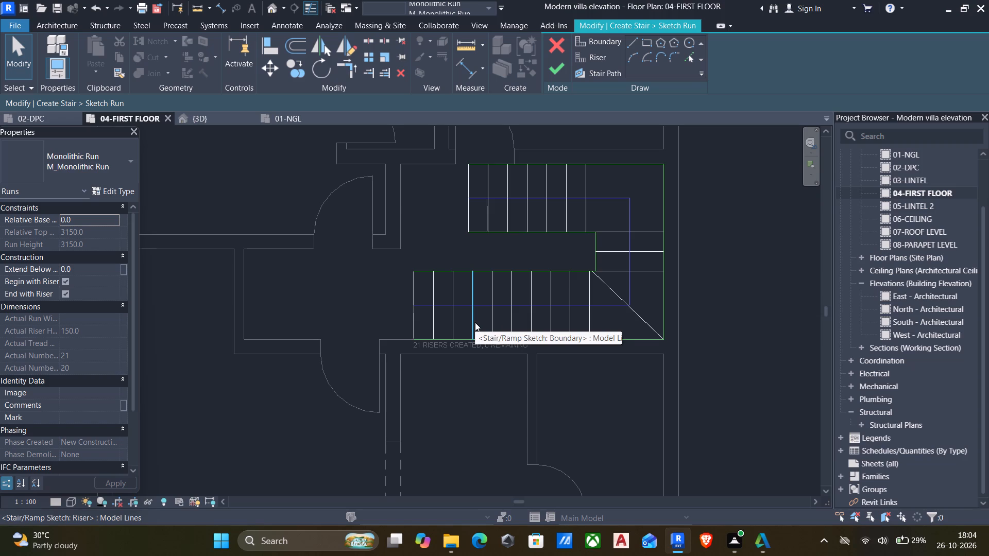
pyautogui.moveTo(464, 324); pyautogui.dragTo(383, 320)
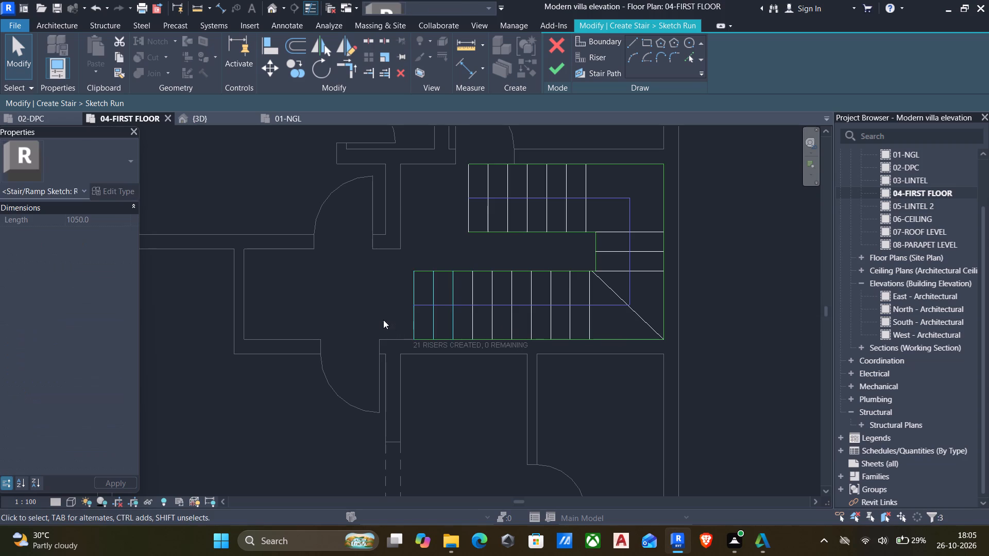
pyautogui.press('Delete')
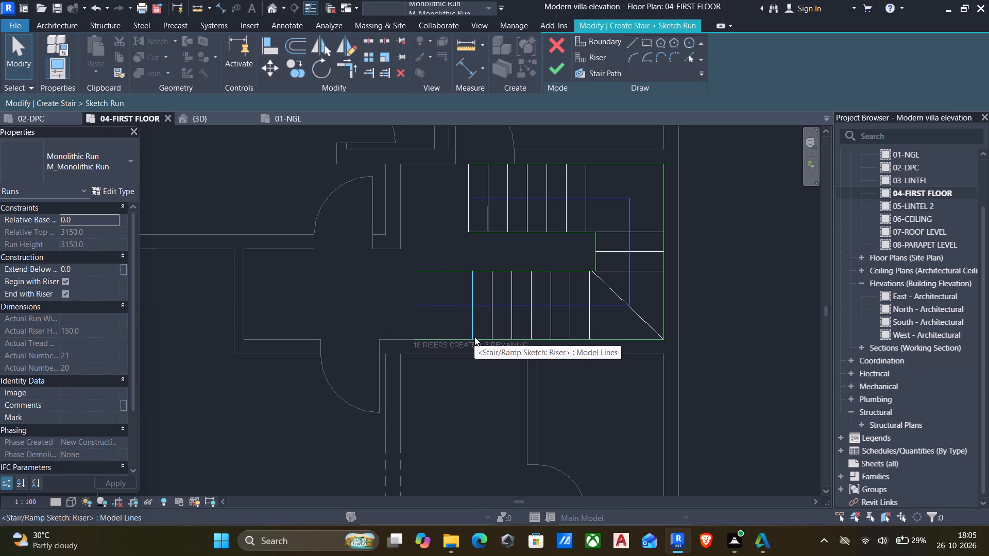
# Trim both boundary lines of the southern flight back to its new end riser.
pyautogui.write('tr')
pyautogui.click(507, 272)
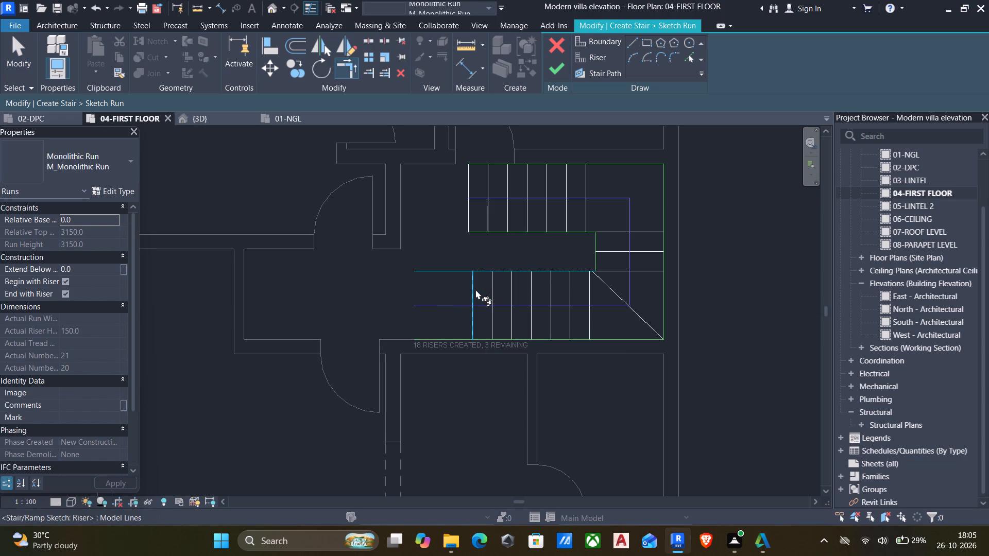
pyautogui.click(475, 289)
pyautogui.click(480, 337)
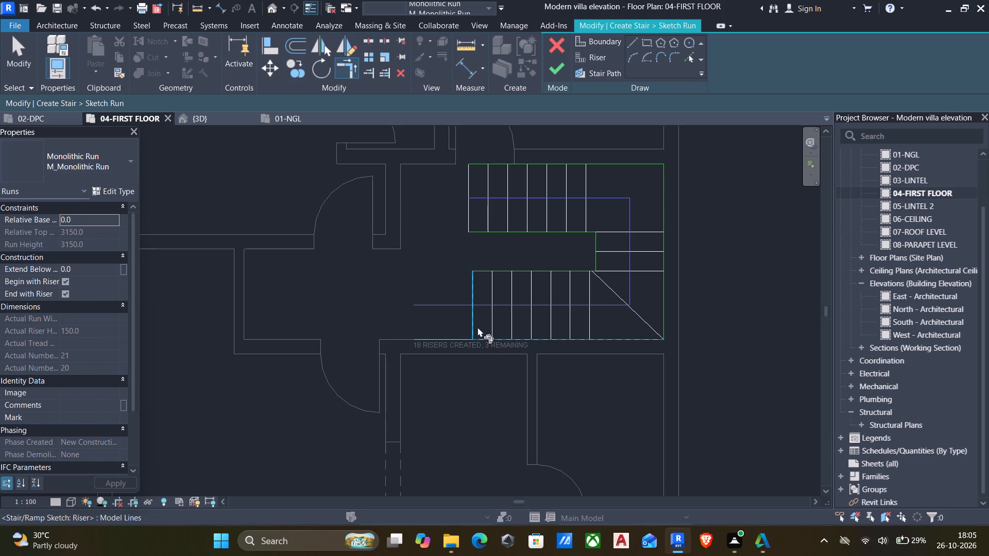
pyautogui.click(472, 324)
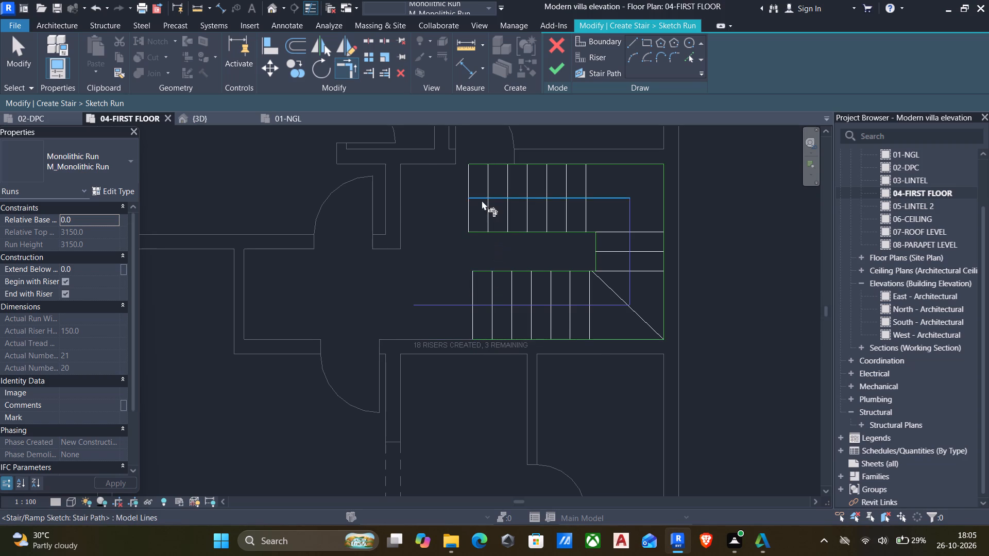
# Offset two riser copies outward at 300 mm spacing from the end riser of the northern flight.
pyautogui.click(605, 59)
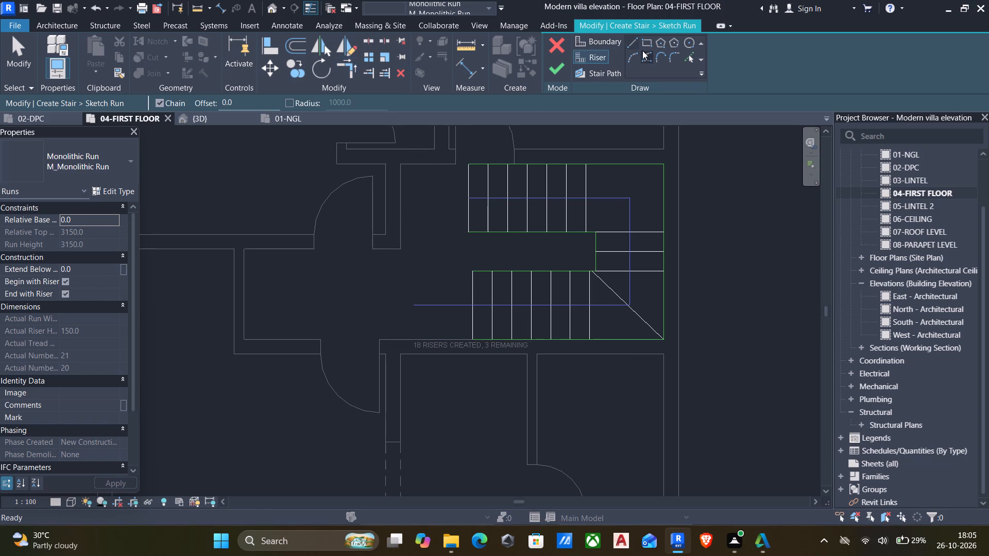
pyautogui.click(287, 44)
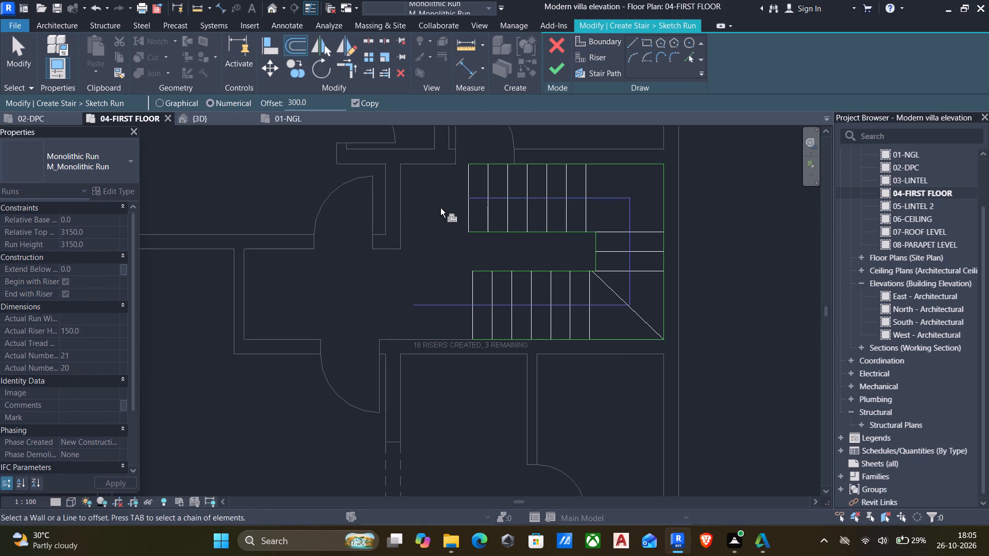
pyautogui.click(466, 209)
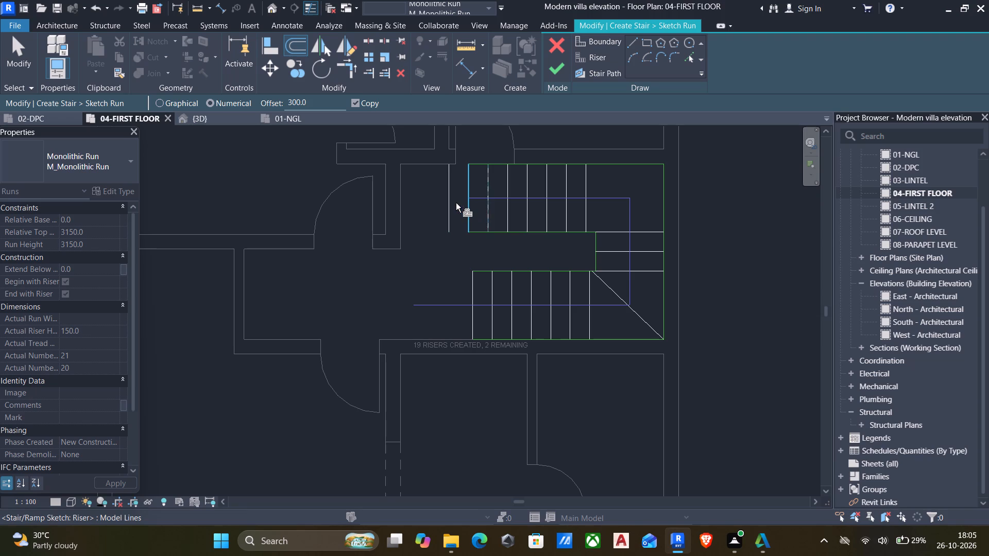
pyautogui.click(446, 200)
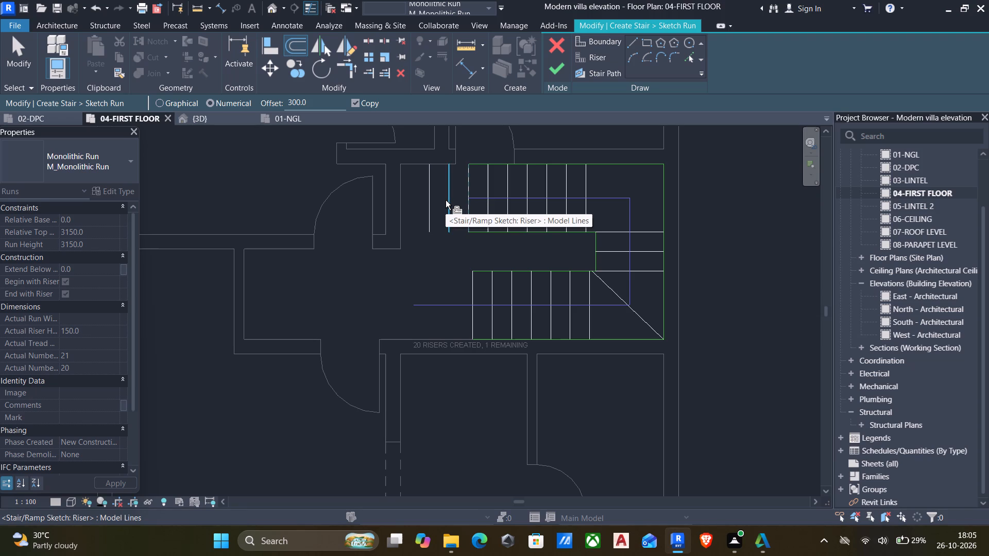
pyautogui.press('Escape')
# Extend both boundary lines of the northern flight to the outermost new riser.
pyautogui.write('tr')
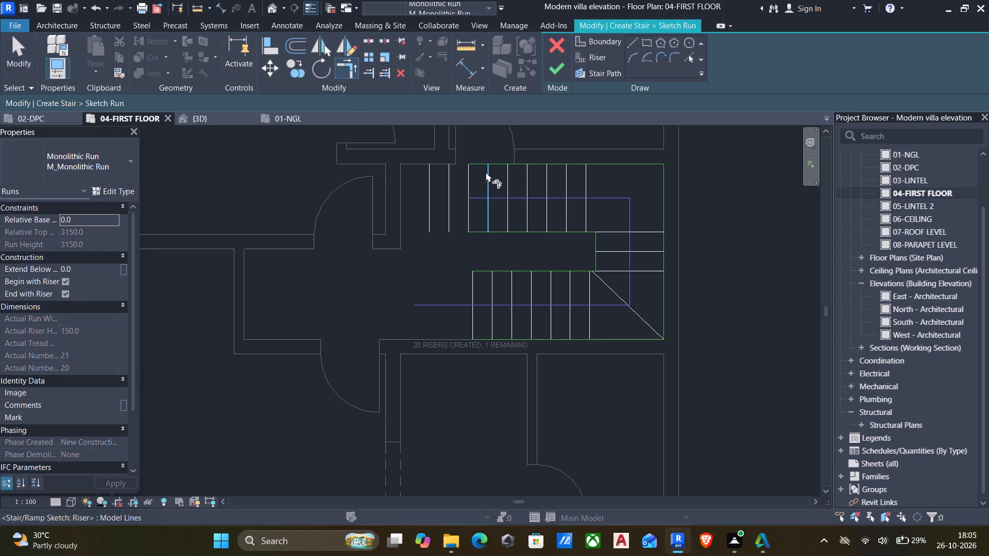
pyautogui.click(498, 163)
pyautogui.click(432, 175)
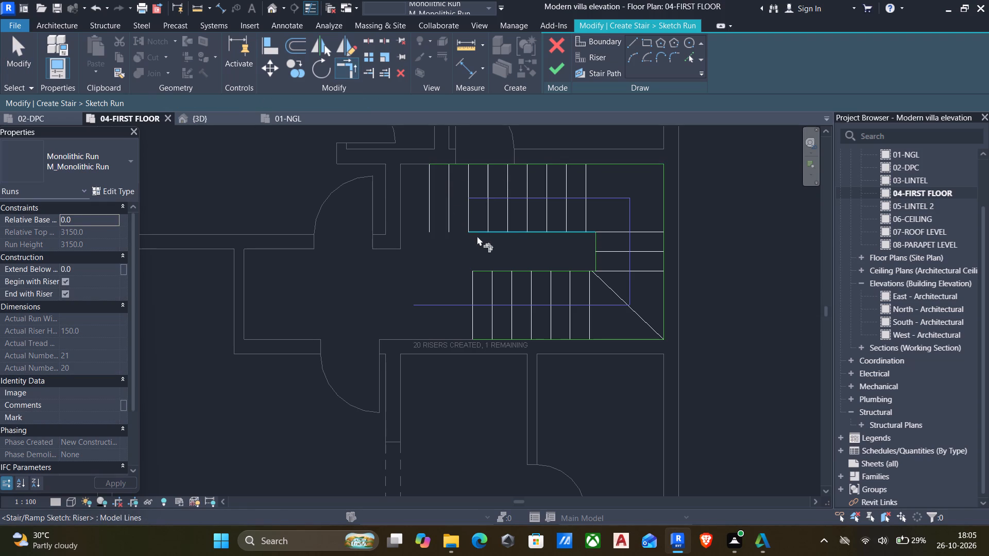
pyautogui.click(477, 233)
pyautogui.click(428, 217)
pyautogui.press('Escape')
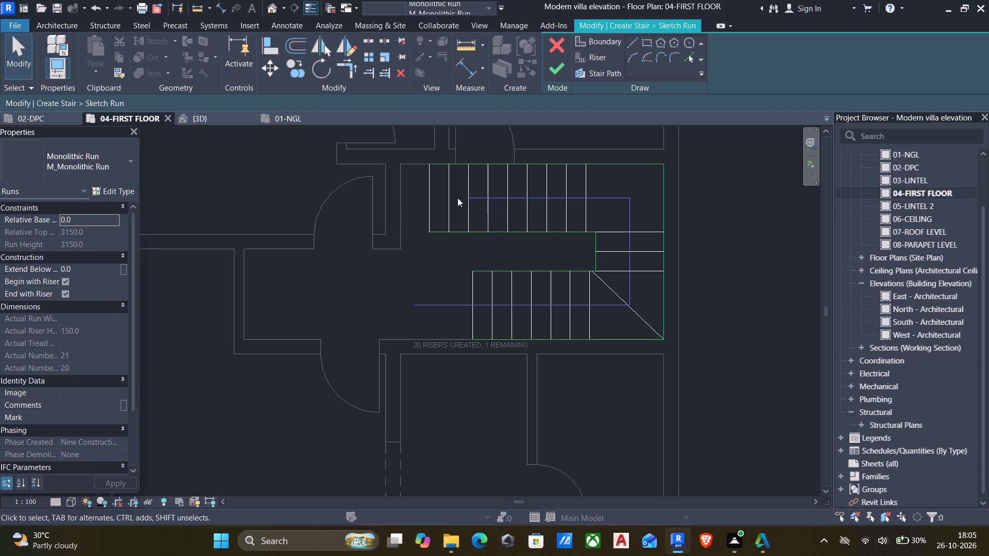
# Lengthen the stair path to the northern end riser, shorten it to 2415 mm on the southern flight, and finish the run sketch.
pyautogui.click(555, 73)
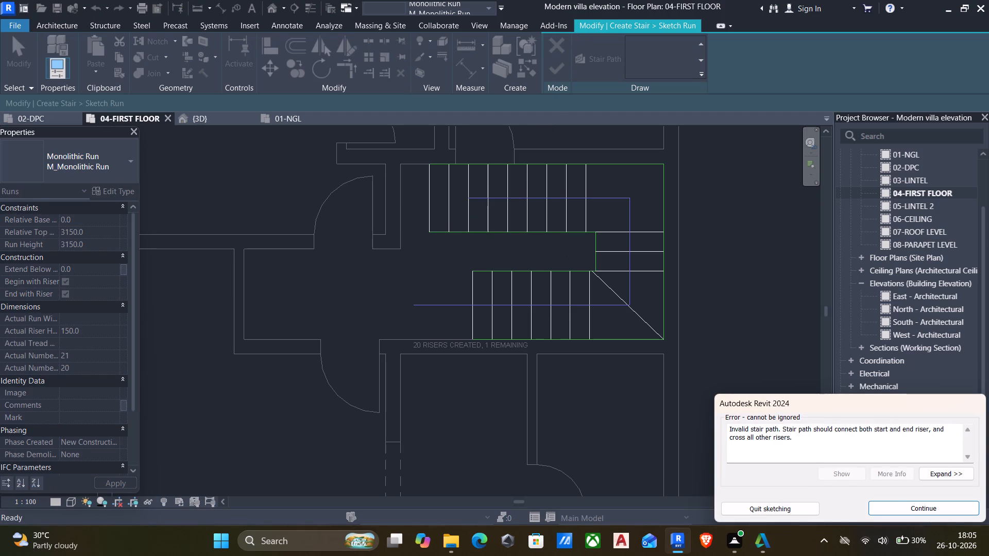
pyautogui.click(916, 506)
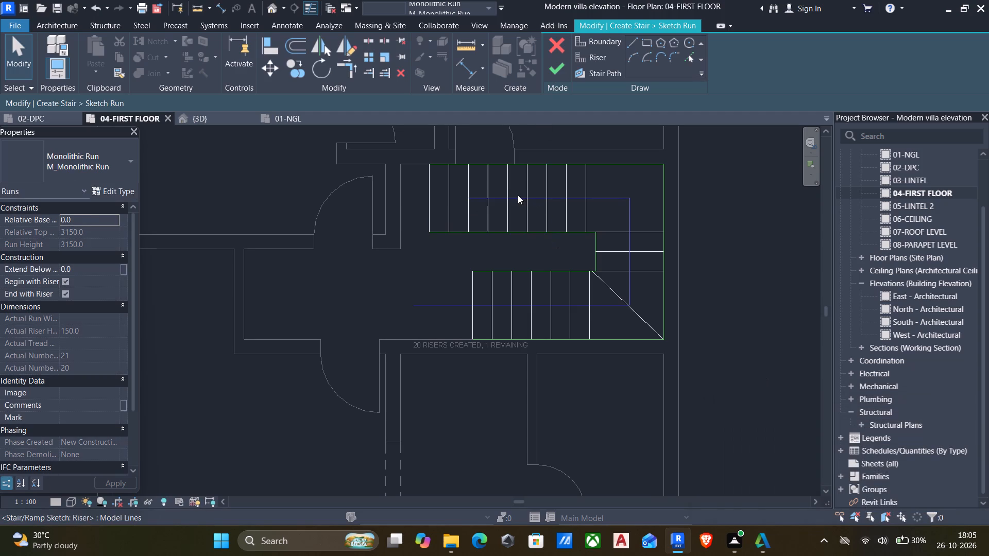
pyautogui.click(518, 195)
pyautogui.moveTo(468, 199); pyautogui.dragTo(436, 200)
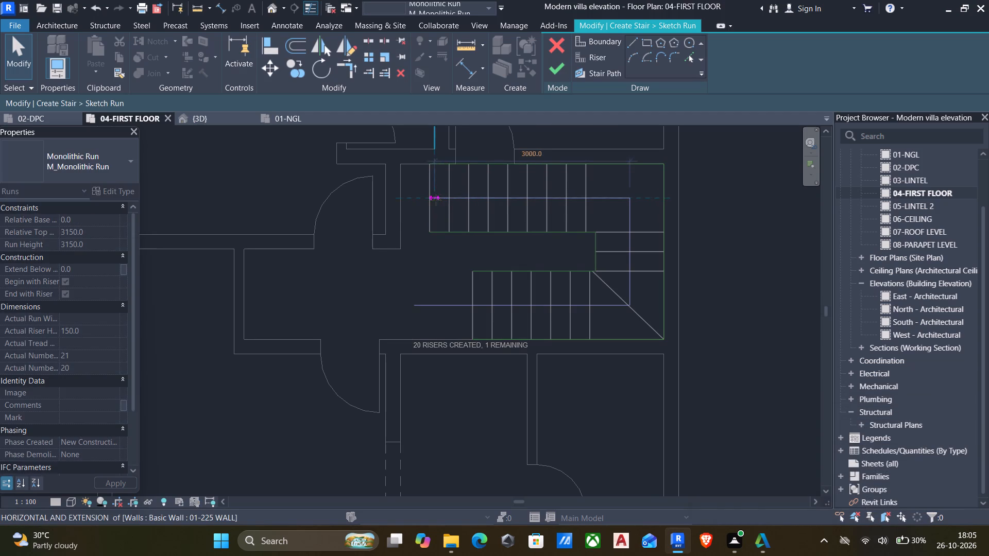
pyautogui.moveTo(436, 200); pyautogui.dragTo(435, 200)
pyautogui.press('Escape')
pyautogui.click(475, 302)
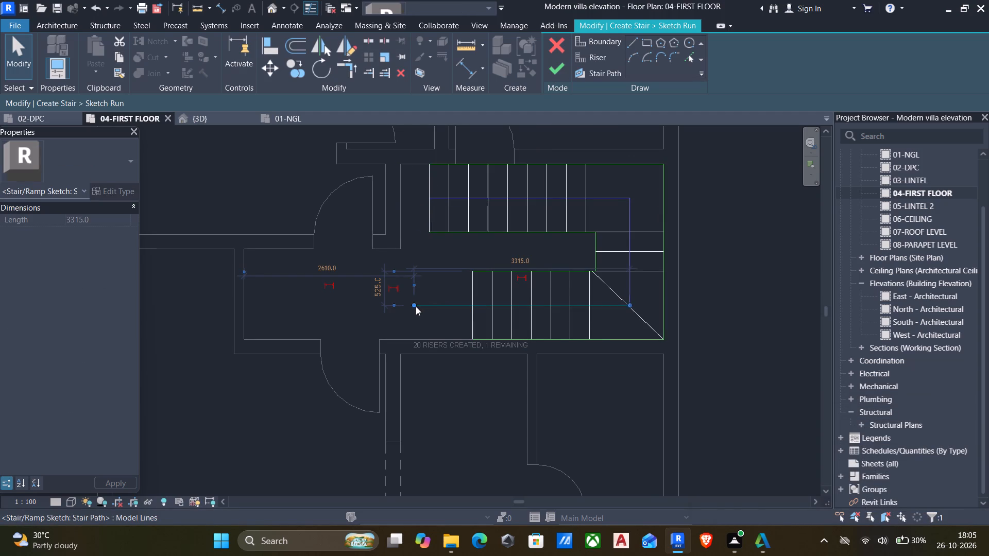
pyautogui.moveTo(412, 306); pyautogui.dragTo(470, 311)
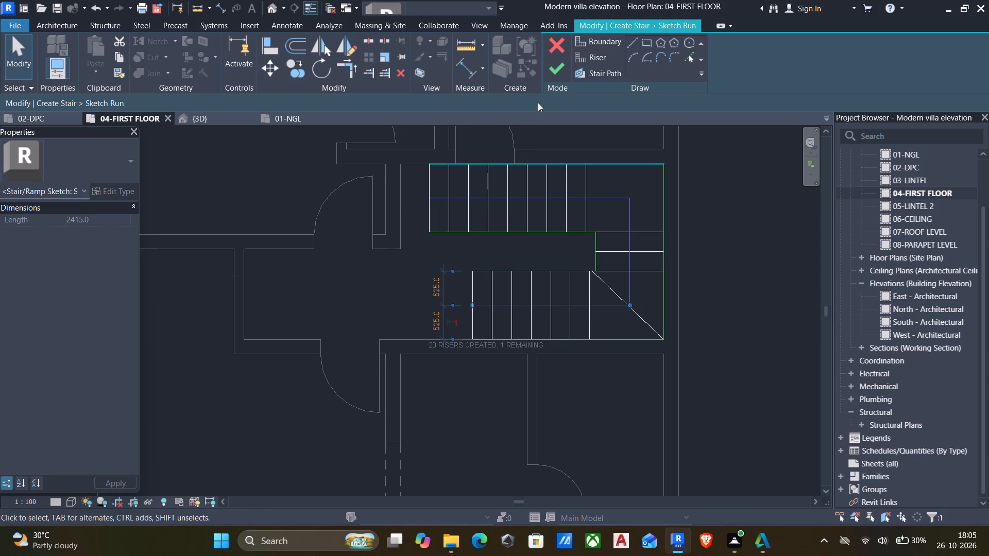
pyautogui.click(550, 72)
# Finish editing the U-shaped monolithic stair.
pyautogui.scroll(-5, 498, 225)
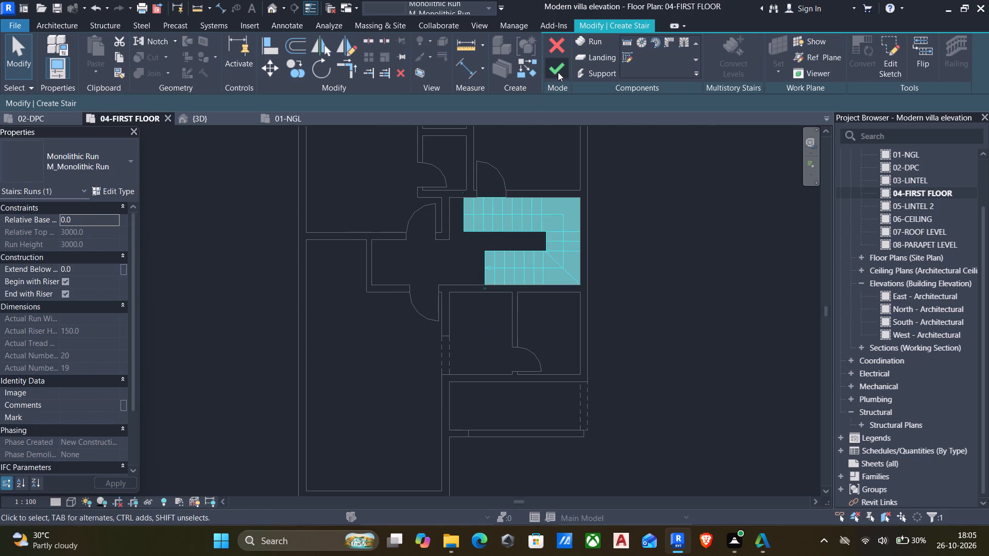
pyautogui.click(558, 72)
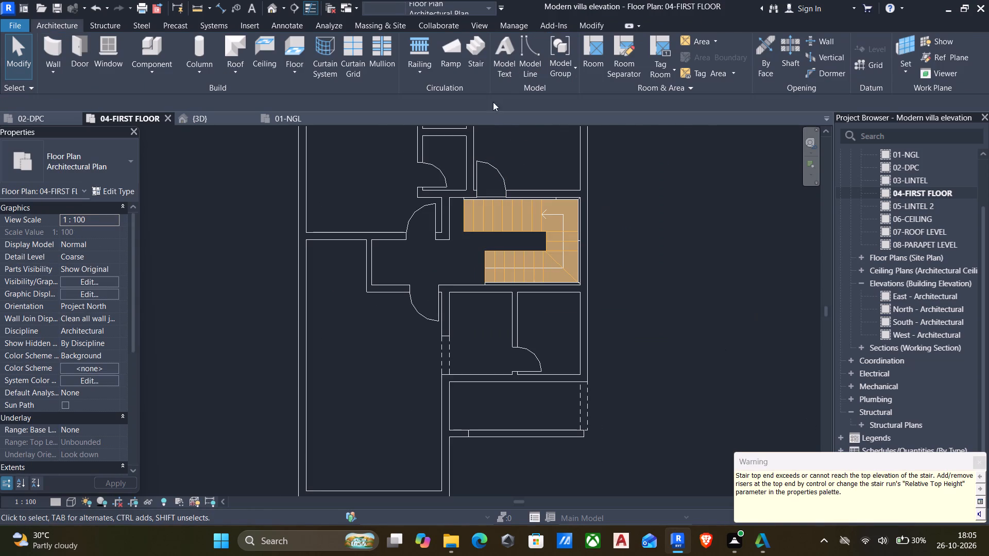
pyautogui.click(644, 331)
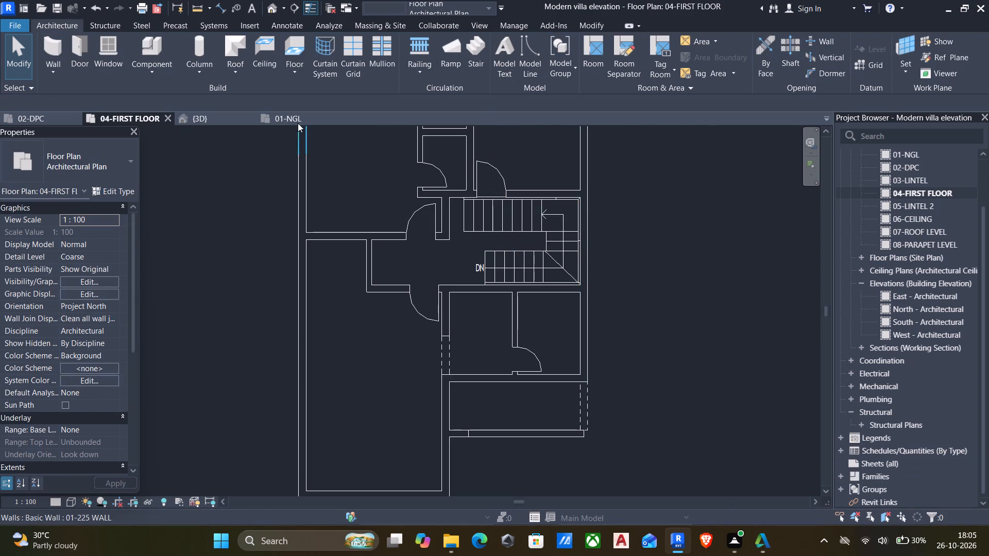
# Open the default 3D view of the villa.
pyautogui.scroll(-2, 645, 267)
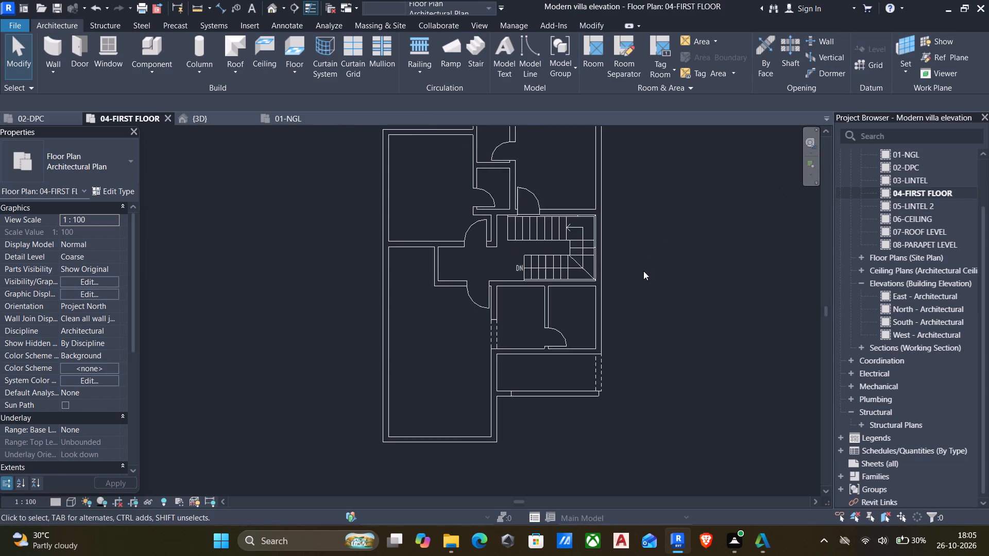
pyautogui.scroll(-1, 643, 271)
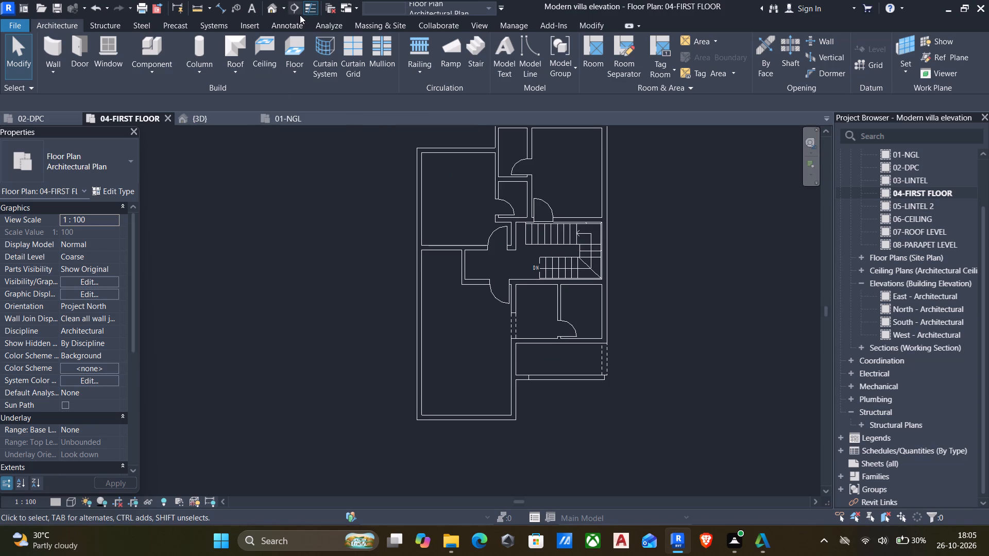
pyautogui.click(264, 7)
pyautogui.click(273, 9)
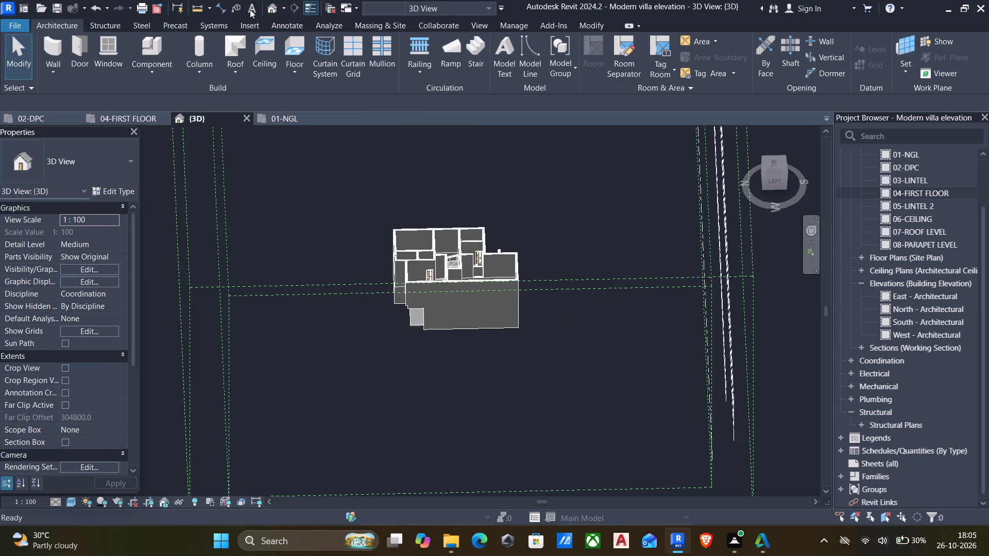
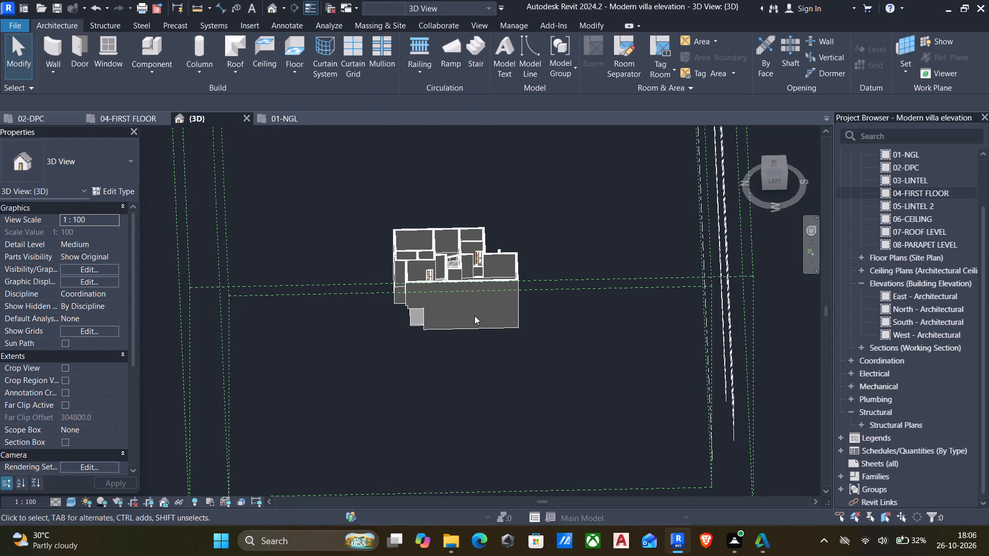
# On the 04-FIRST FLOOR plan, start a 01-150 floor and draw its boundary along the inner faces of the stepped northern walls.
pyautogui.doubleClick(884, 194)
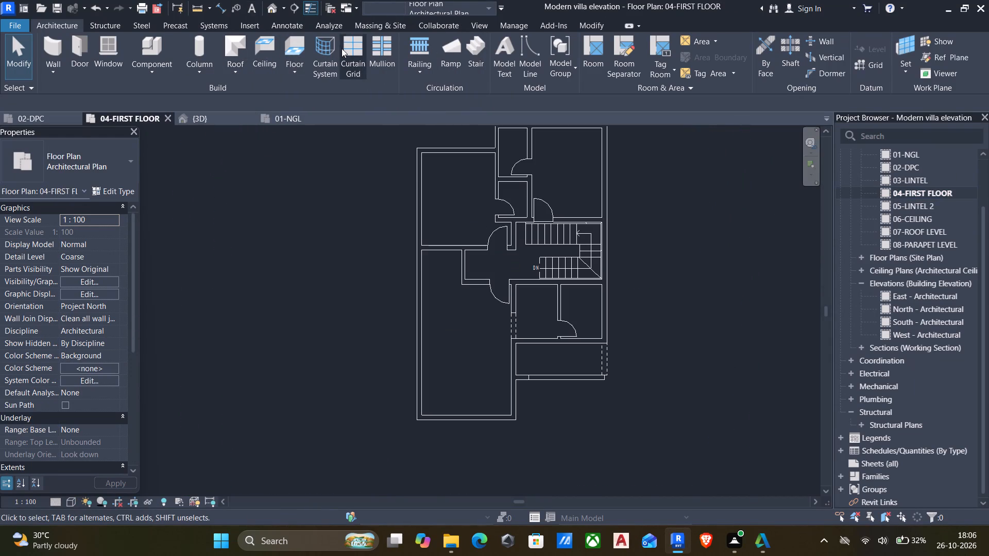
pyautogui.click(292, 46)
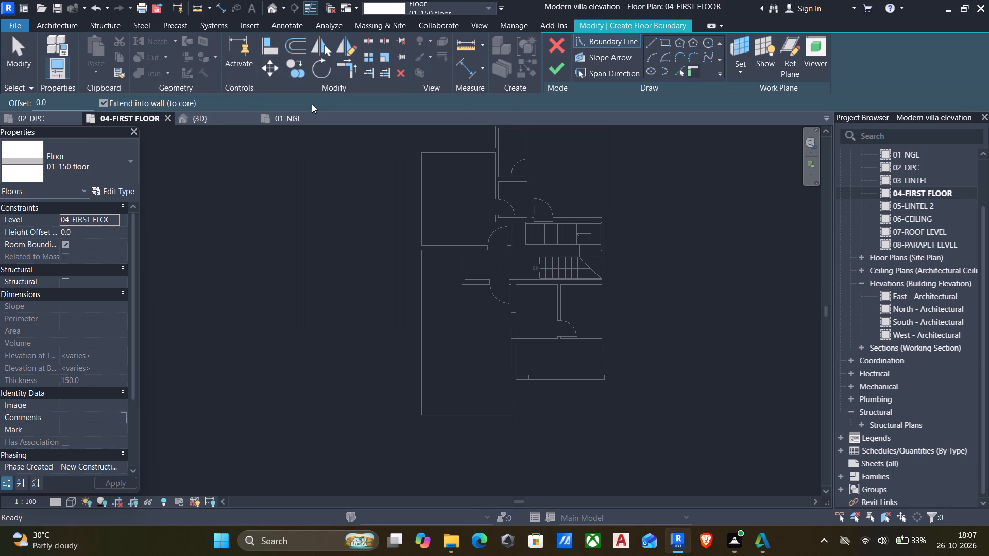
pyautogui.scroll(-3, 296, 137)
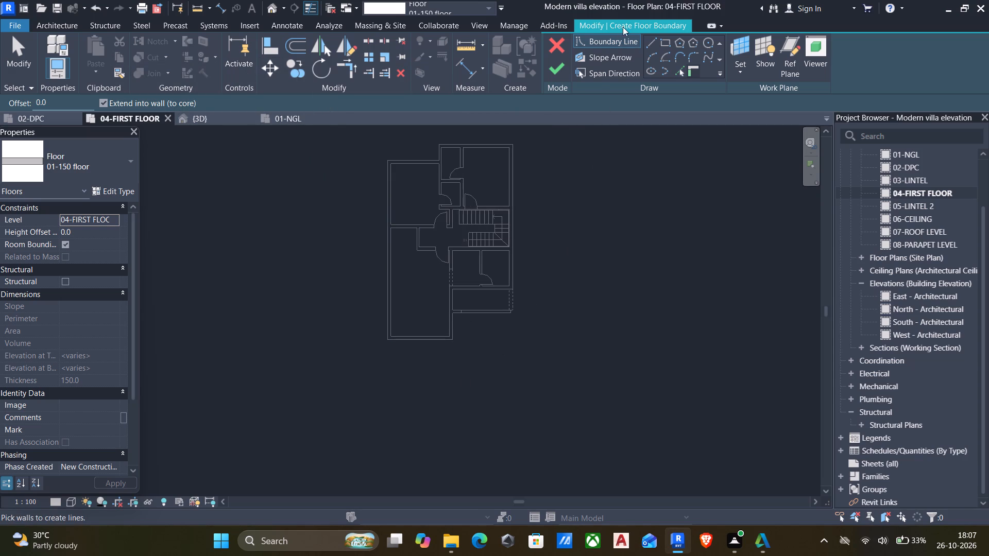
pyautogui.click(648, 38)
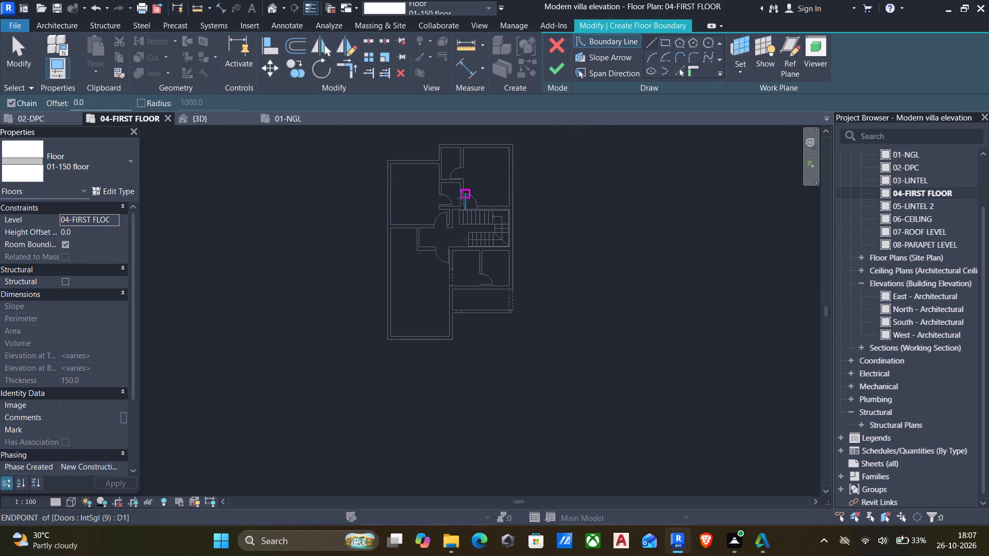
pyautogui.scroll(4, 453, 197)
pyautogui.scroll(-1, 393, 168)
pyautogui.moveTo(393, 168); pyautogui.dragTo(403, 370, button='middle')
pyautogui.scroll(4, 382, 353)
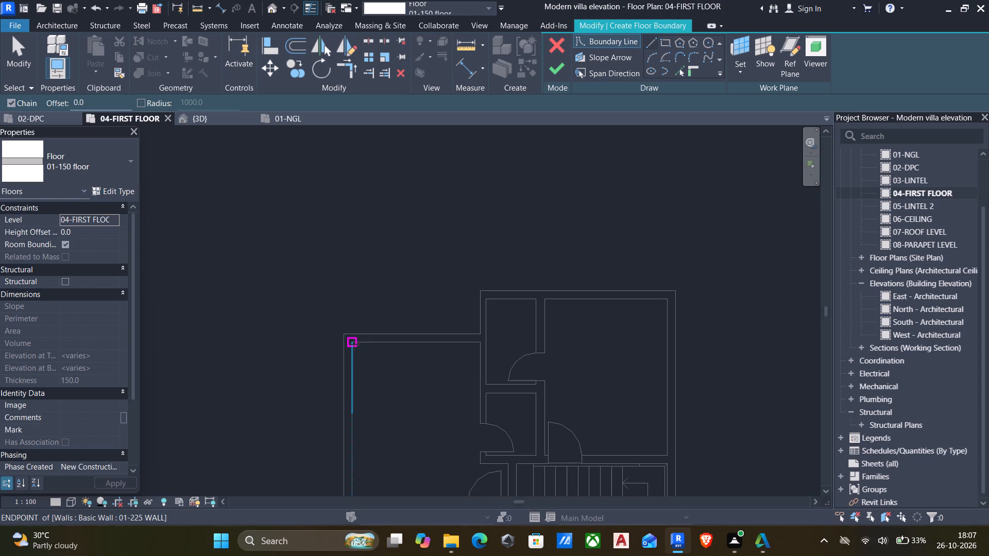
pyautogui.moveTo(354, 344); pyautogui.dragTo(362, 342)
pyautogui.scroll(4, 485, 347)
pyautogui.click(488, 338)
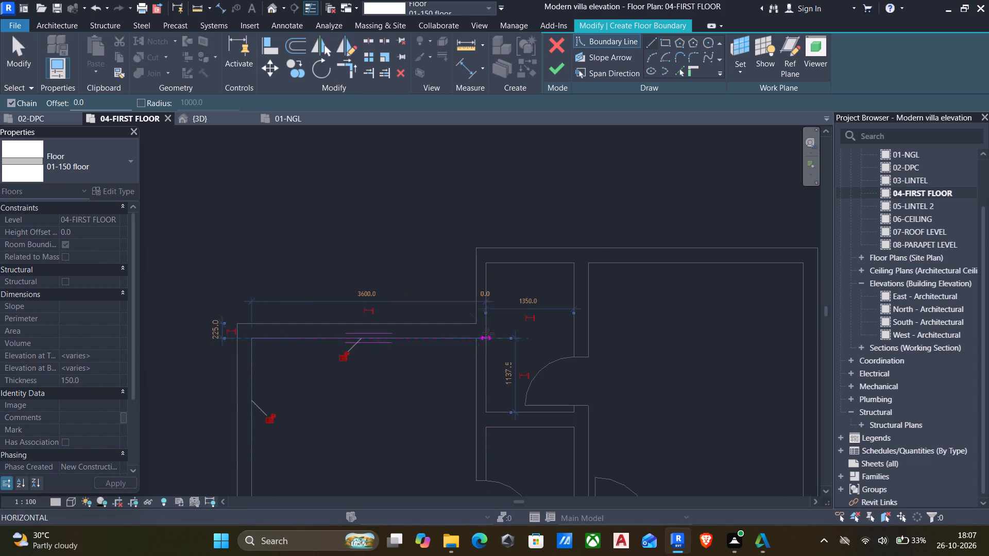
pyautogui.click(490, 267)
pyautogui.scroll(-1, 676, 266)
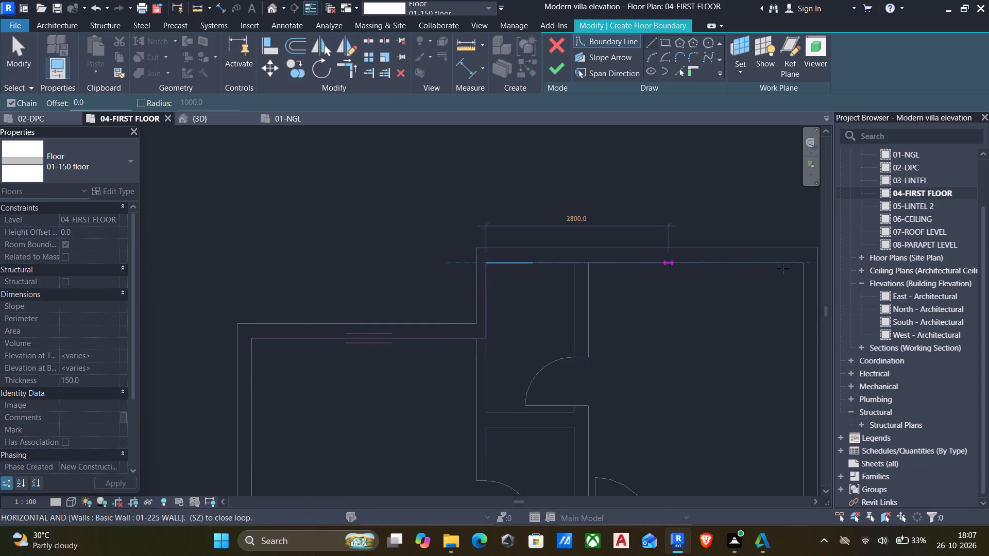
pyautogui.click(785, 266)
# Continue the boundary south along the eastern wall's inner face to the stair's northern edge, and 2100 mm west along that edge.
pyautogui.scroll(-1, 772, 328)
pyautogui.moveTo(773, 346); pyautogui.dragTo(773, 212, button='middle')
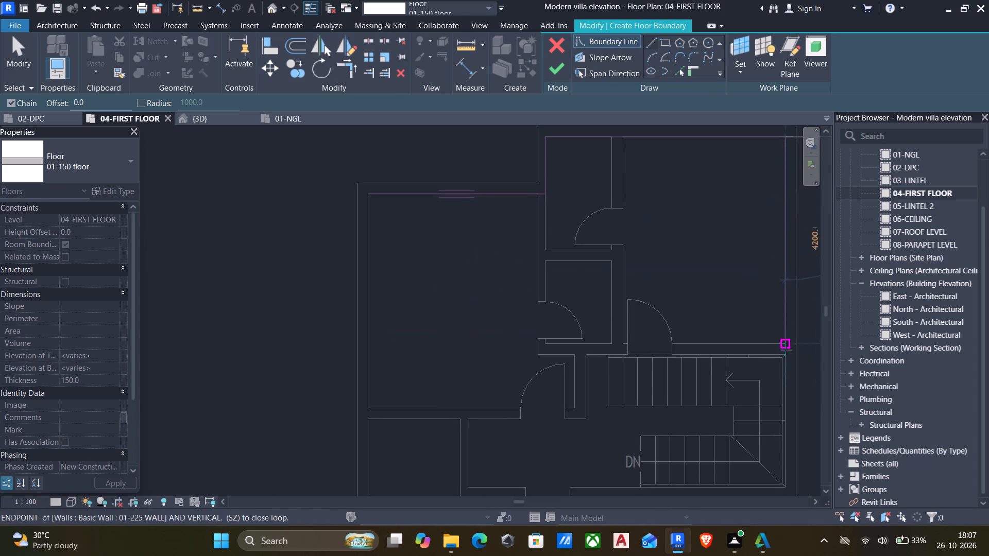
pyautogui.scroll(4, 786, 364)
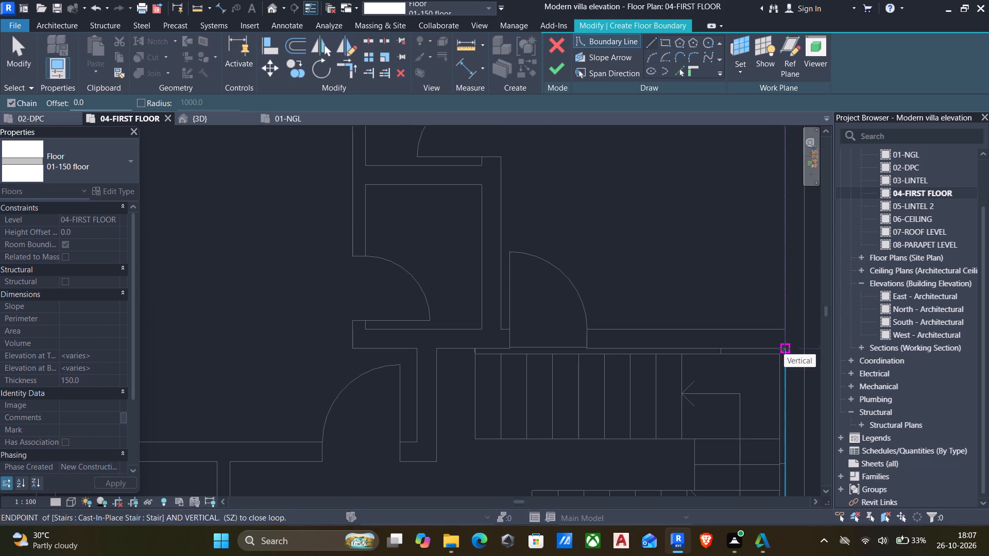
pyautogui.click(784, 349)
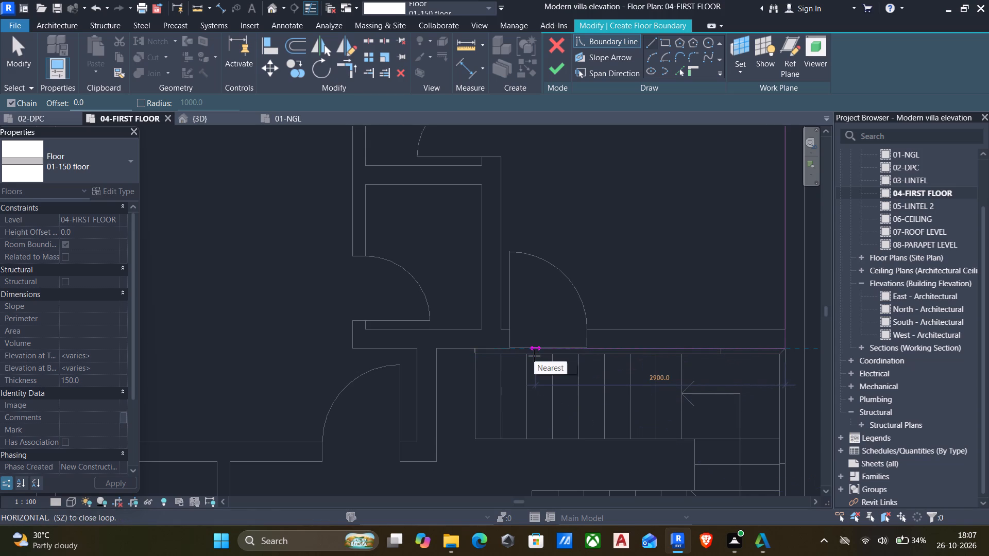
pyautogui.write('2100')
pyautogui.press('Return')
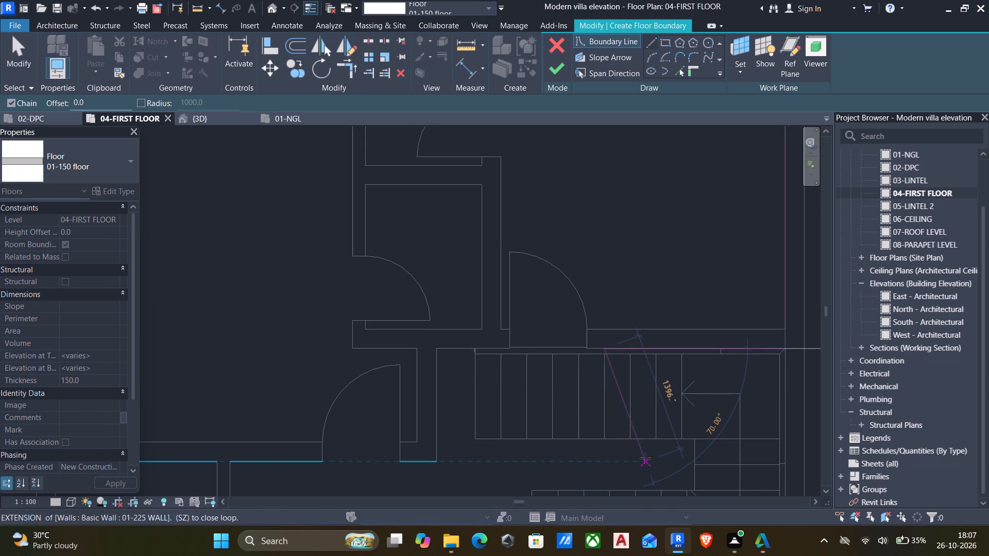
# Draw the boundary about 1050 mm south across the northern flight to its inner edge and end the line chain.
pyautogui.scroll(-1, 607, 462)
pyautogui.middleClick(606, 462)
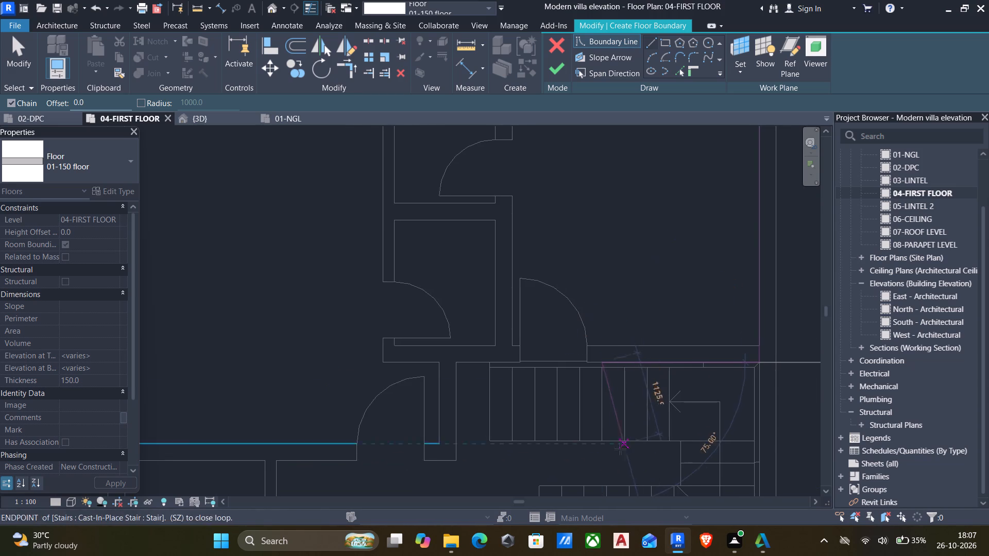
pyautogui.moveTo(616, 454); pyautogui.dragTo(591, 285, button='middle')
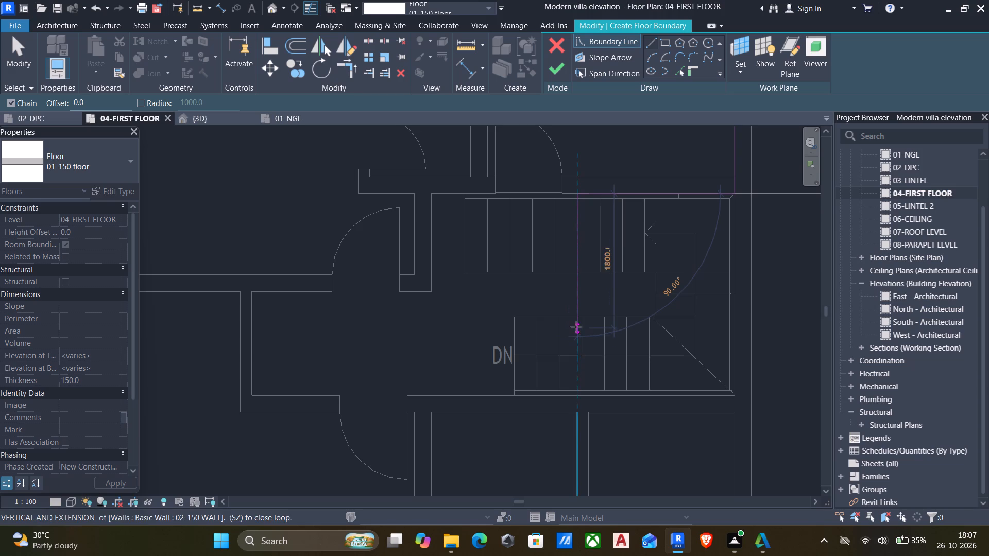
pyautogui.click(576, 273)
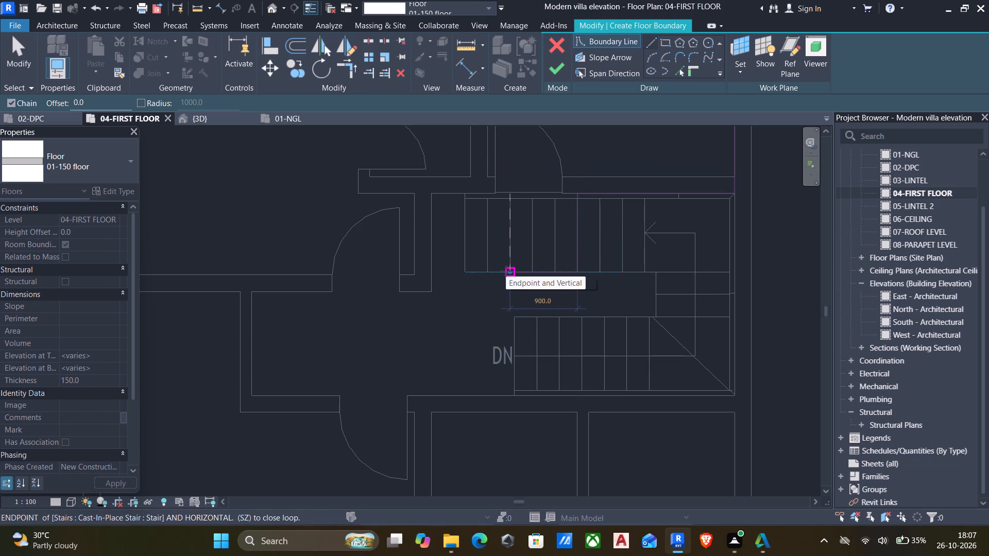
pyautogui.press('Escape')
# Draw a vertical boundary line about 762 mm long at the southern flight's western end, up to the northern flight's inner edge.
pyautogui.click(516, 328)
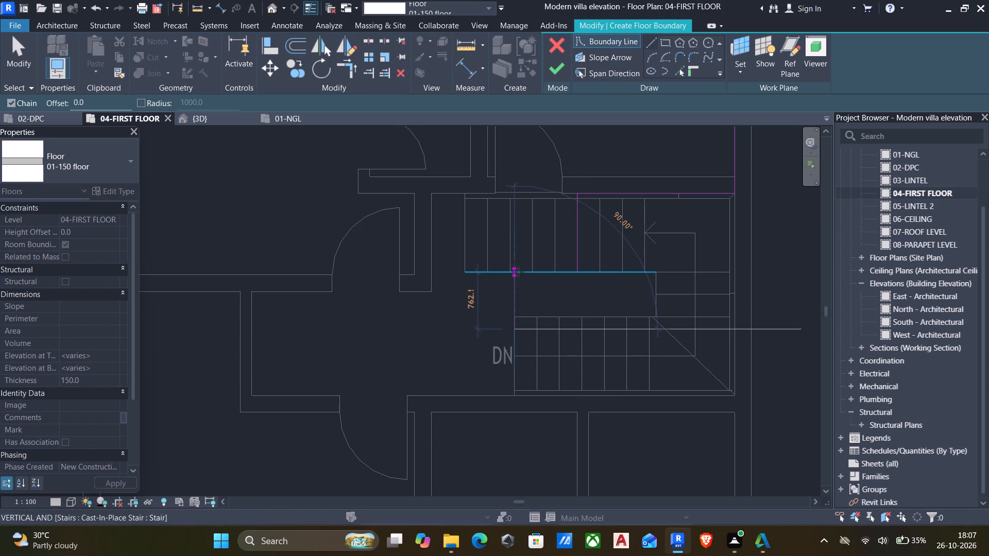
pyautogui.click(518, 272)
pyautogui.press('Escape')
pyautogui.moveTo(505, 397); pyautogui.dragTo(564, 312, button='middle')
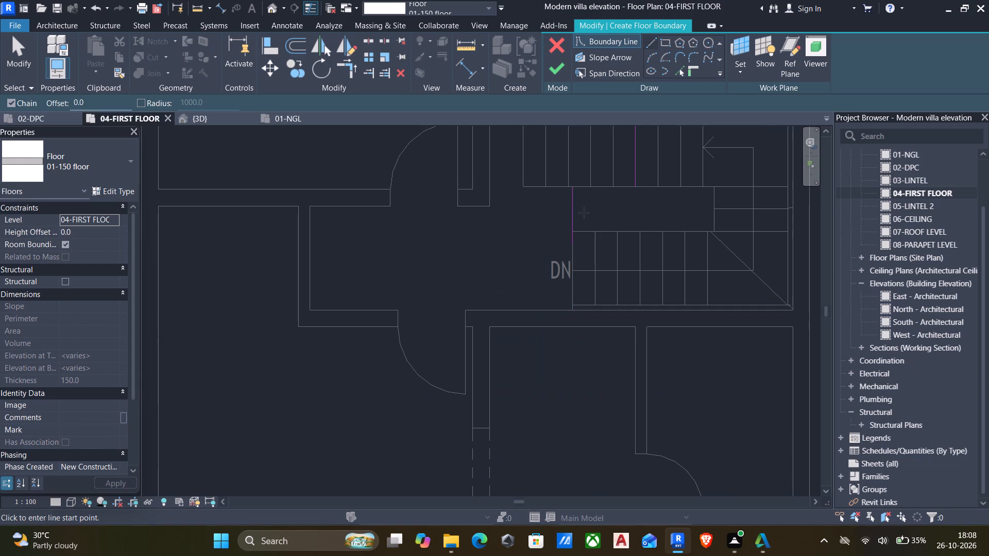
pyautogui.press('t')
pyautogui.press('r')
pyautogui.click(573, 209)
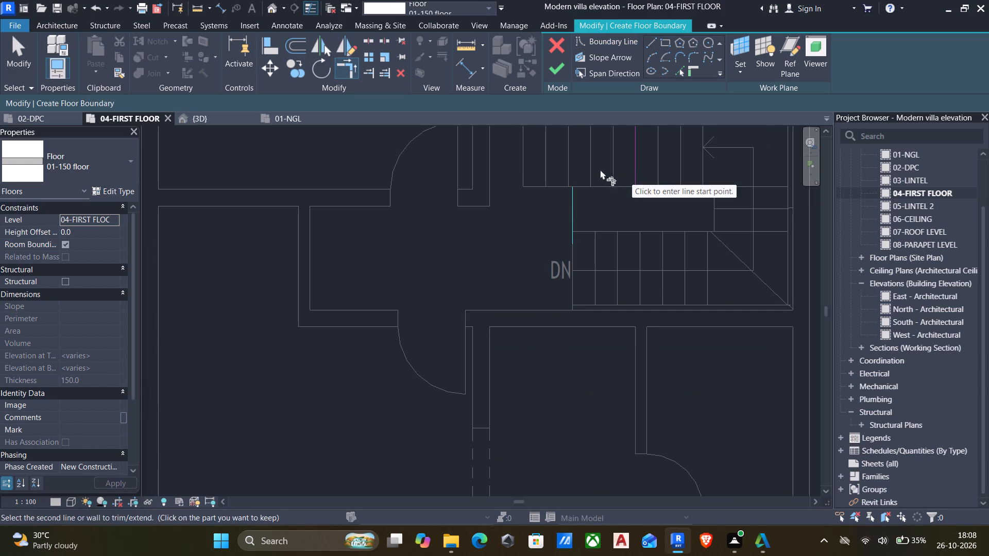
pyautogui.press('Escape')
# Draw a 600 mm line along the northern flight's inner edge and trim it into corners with both vertical boundary lines.
pyautogui.click(650, 38)
pyautogui.scroll(3, 582, 181)
pyautogui.click(581, 188)
pyautogui.click(653, 192)
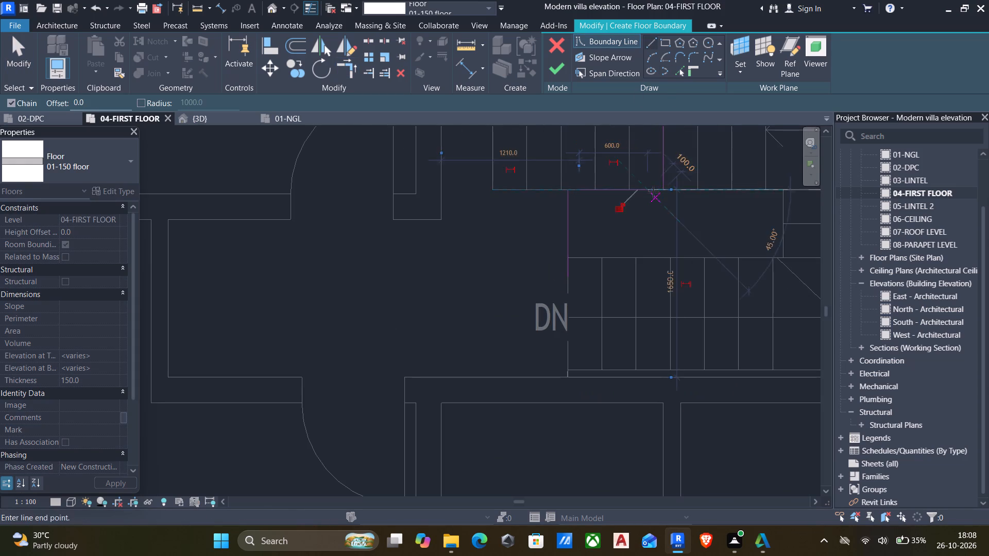
pyautogui.press('Escape')
pyautogui.write('tr')
pyautogui.click(621, 187)
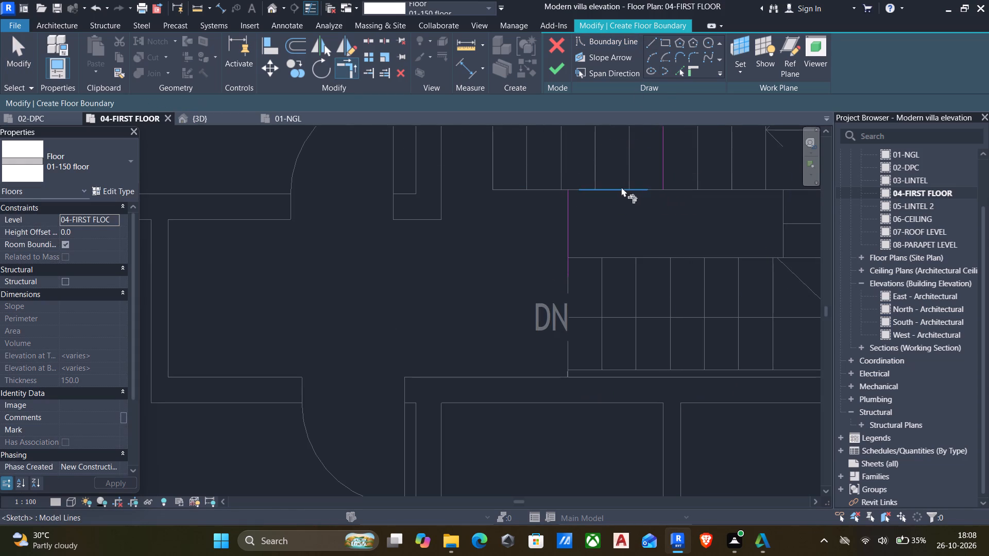
pyautogui.click(662, 169)
pyautogui.click(565, 220)
pyautogui.click(610, 188)
# Extend the boundary about 1112 mm south past the southern flight to the stair wall's far face, and east to the outer wall.
pyautogui.scroll(-5, 568, 214)
pyautogui.moveTo(564, 241); pyautogui.dragTo(564, 218, button='middle')
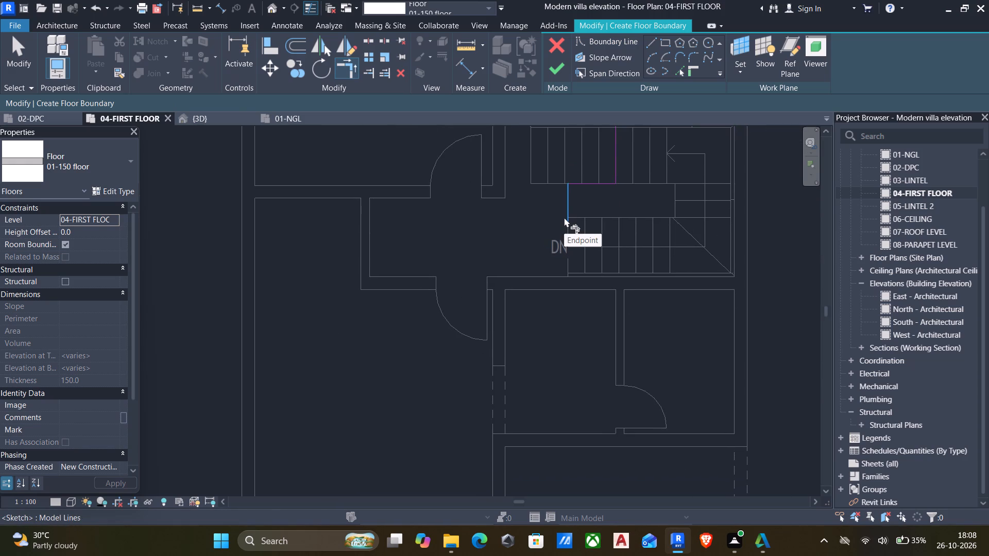
pyautogui.scroll(-3, 538, 241)
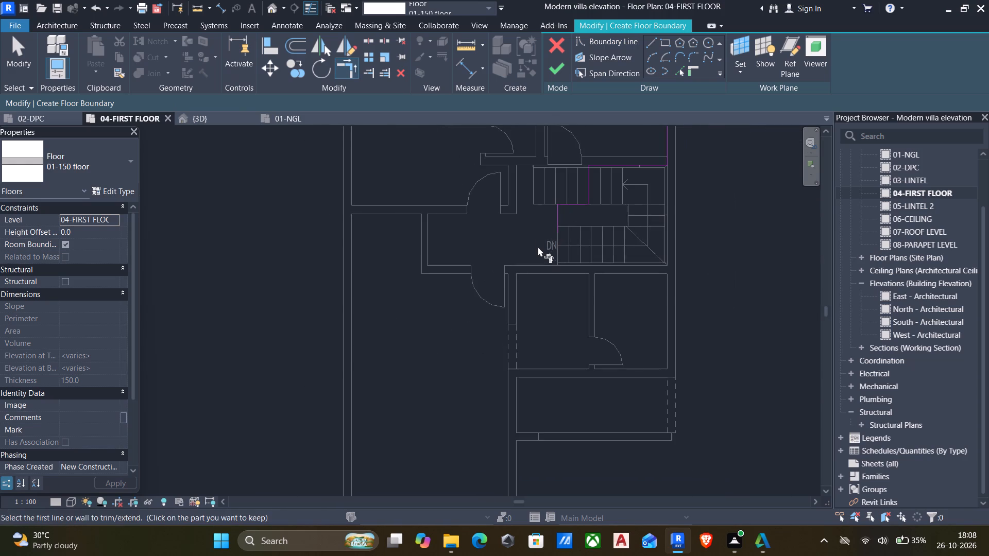
pyautogui.scroll(-1, 539, 327)
pyautogui.moveTo(539, 327); pyautogui.dragTo(585, 280, button='middle')
pyautogui.scroll(1, 591, 275)
pyautogui.click(652, 45)
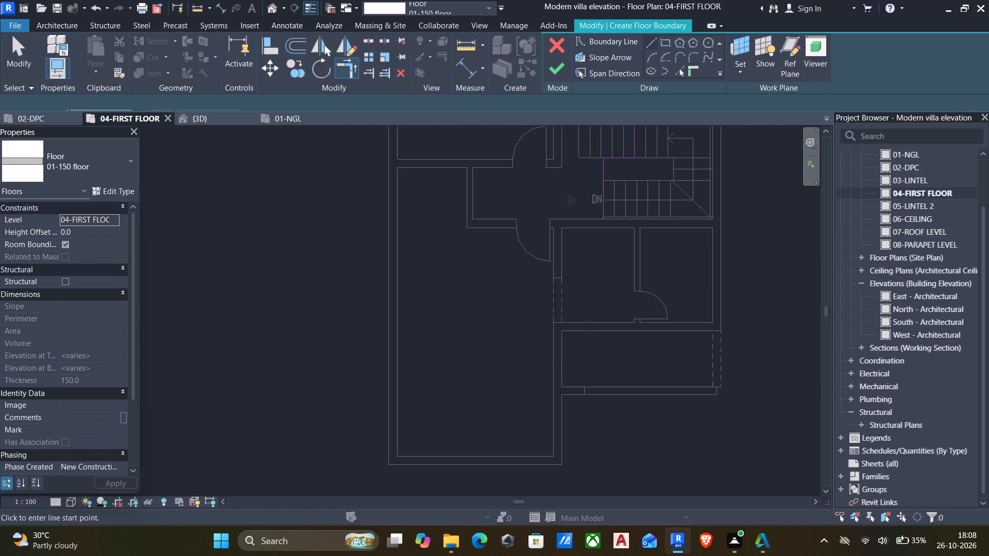
pyautogui.scroll(4, 599, 230)
pyautogui.click(607, 155)
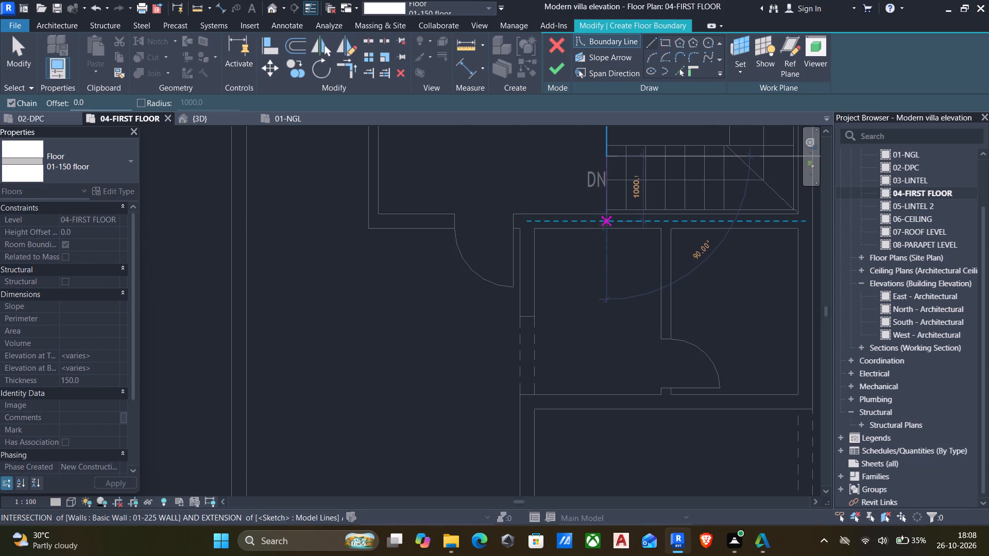
pyautogui.click(603, 233)
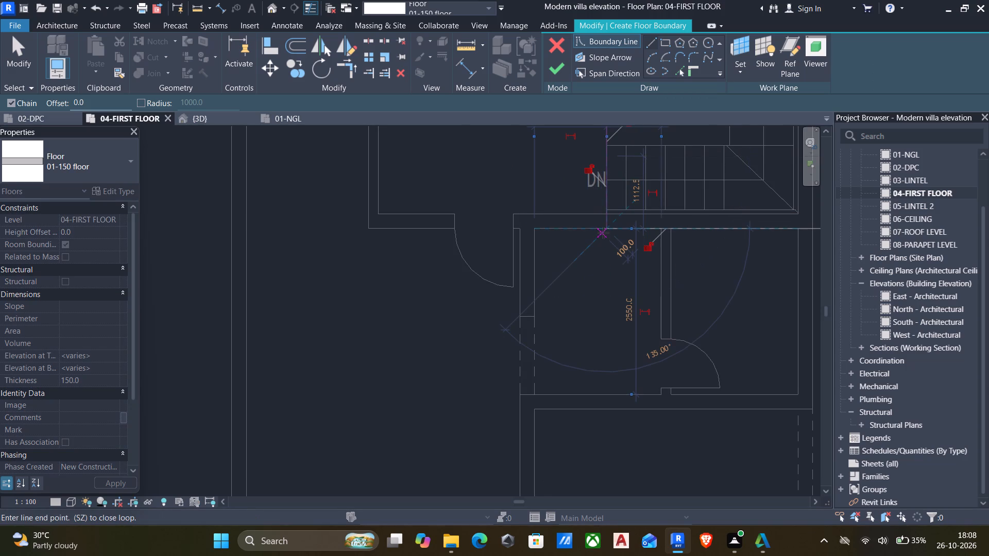
pyautogui.scroll(-1, 794, 237)
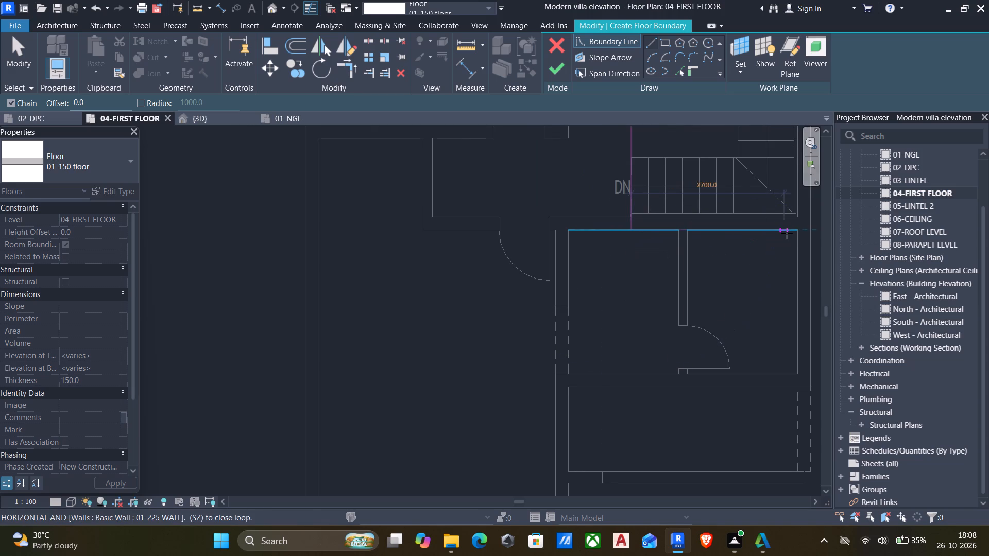
pyautogui.click(801, 230)
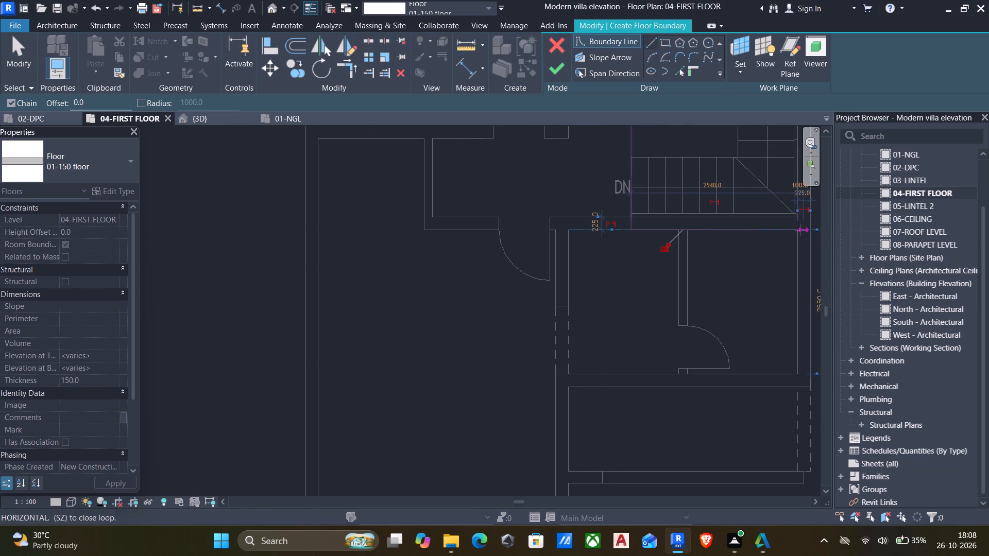
# Continue the boundary 4275 mm south along the eastern side to the balcony edge, and west to the large southwestern room's inner wall face.
pyautogui.scroll(-3, 757, 247)
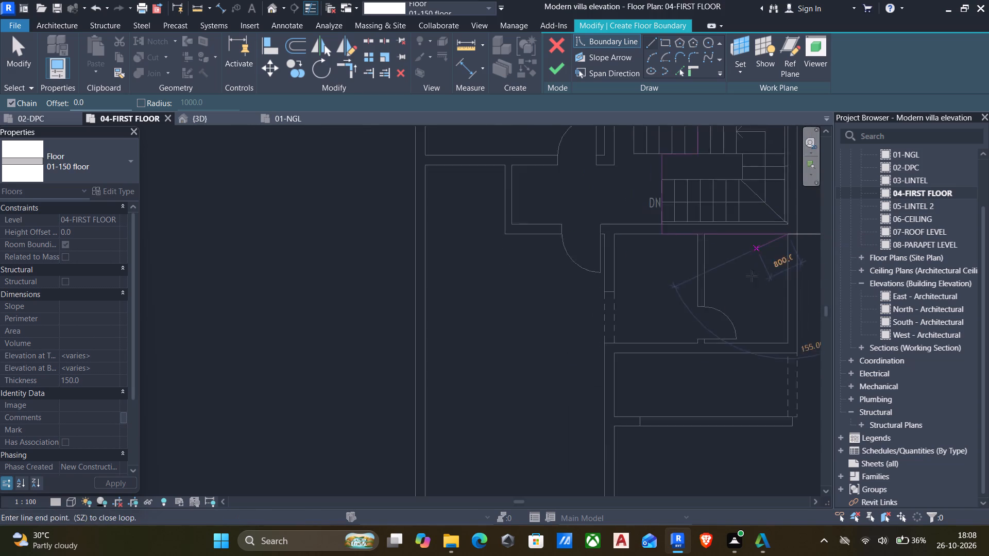
pyautogui.scroll(-2, 752, 276)
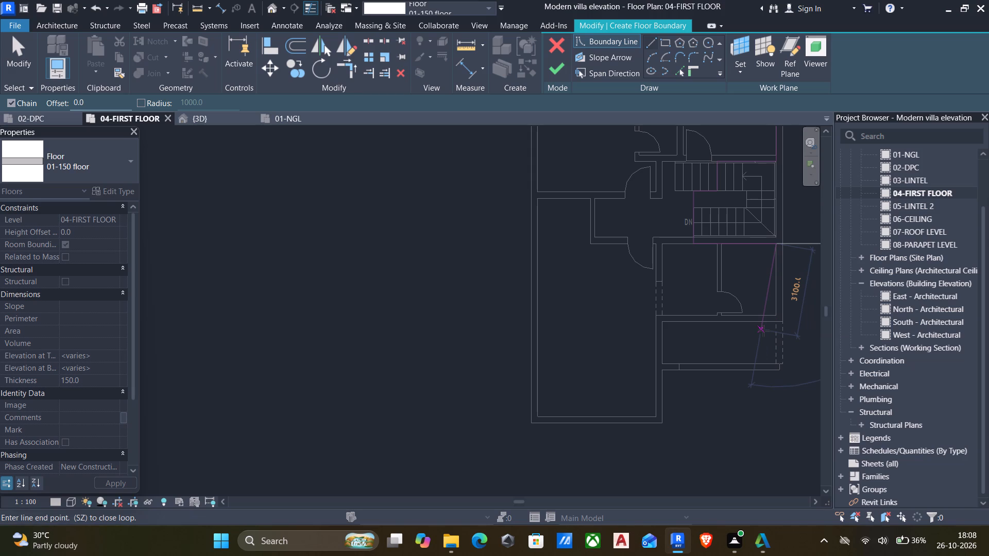
pyautogui.scroll(2, 777, 371)
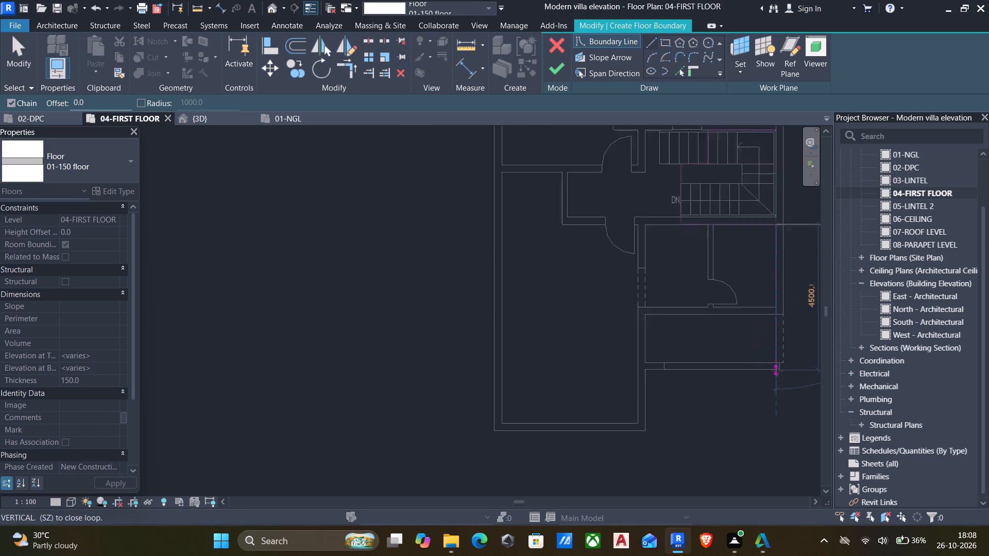
pyautogui.scroll(3, 777, 371)
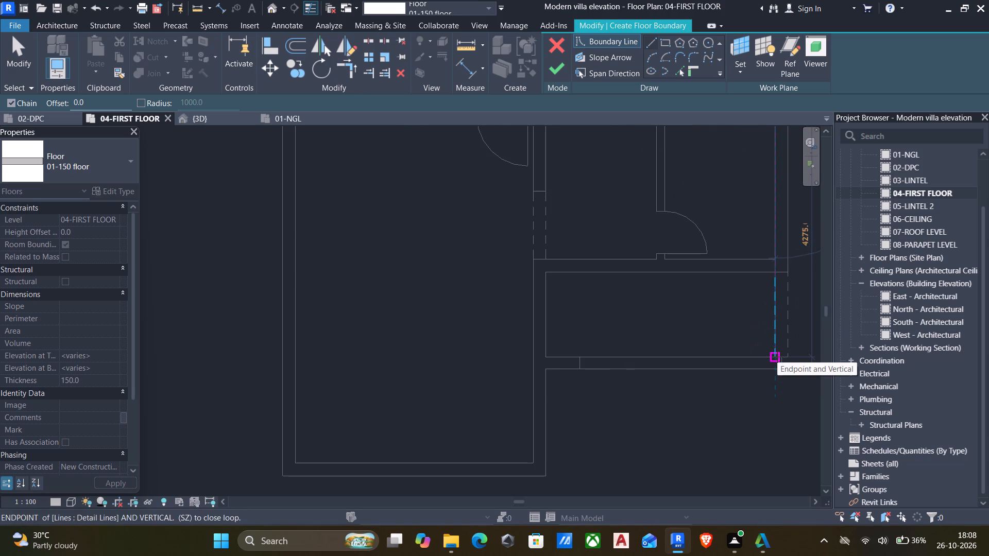
pyautogui.click(777, 357)
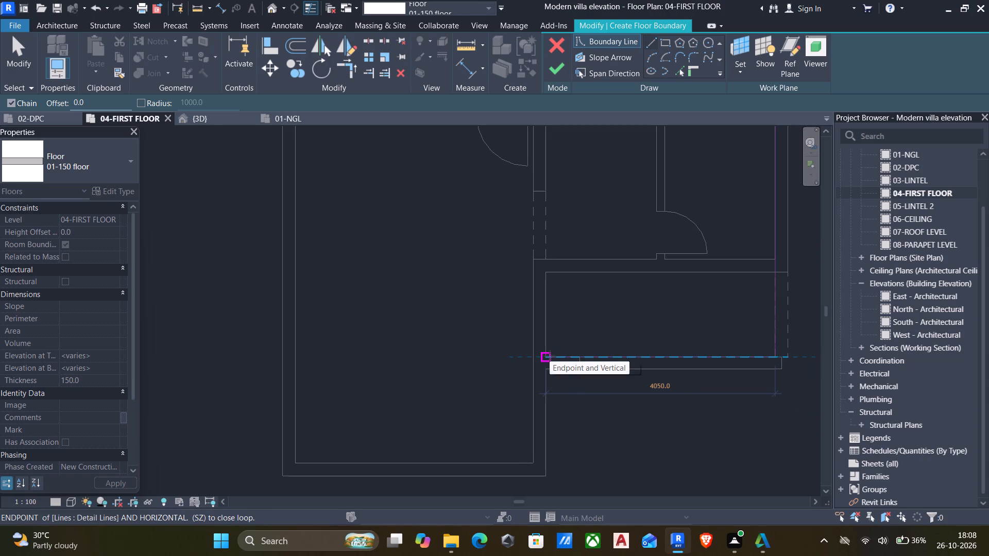
pyautogui.scroll(4, 550, 356)
pyautogui.click(521, 357)
# Continue the boundary south along the southwestern room's eastern inner face and 4200 mm west along its southern wall.
pyautogui.scroll(-4, 522, 365)
pyautogui.moveTo(526, 372); pyautogui.dragTo(540, 350, button='middle')
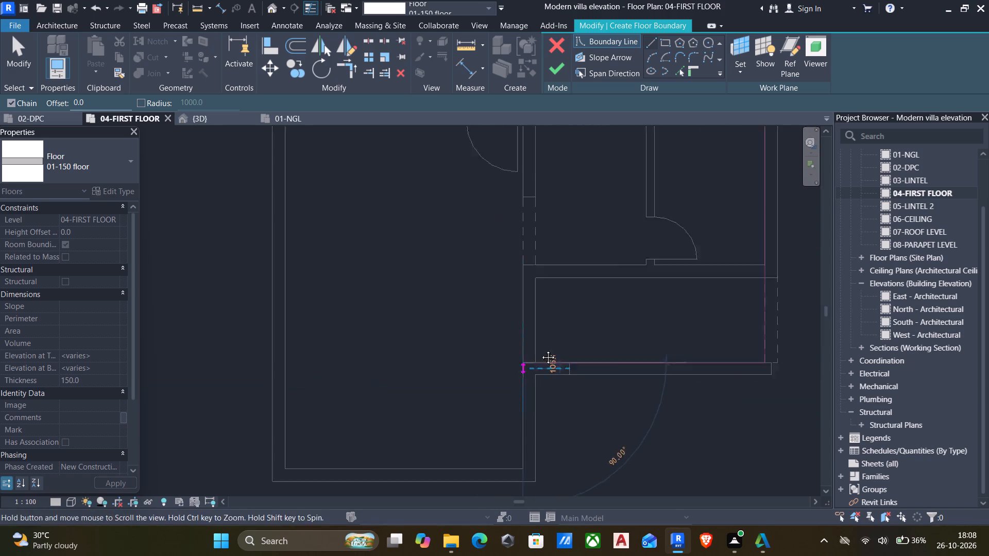
pyautogui.moveTo(540, 350); pyautogui.dragTo(568, 250, button='middle')
pyautogui.click(565, 349)
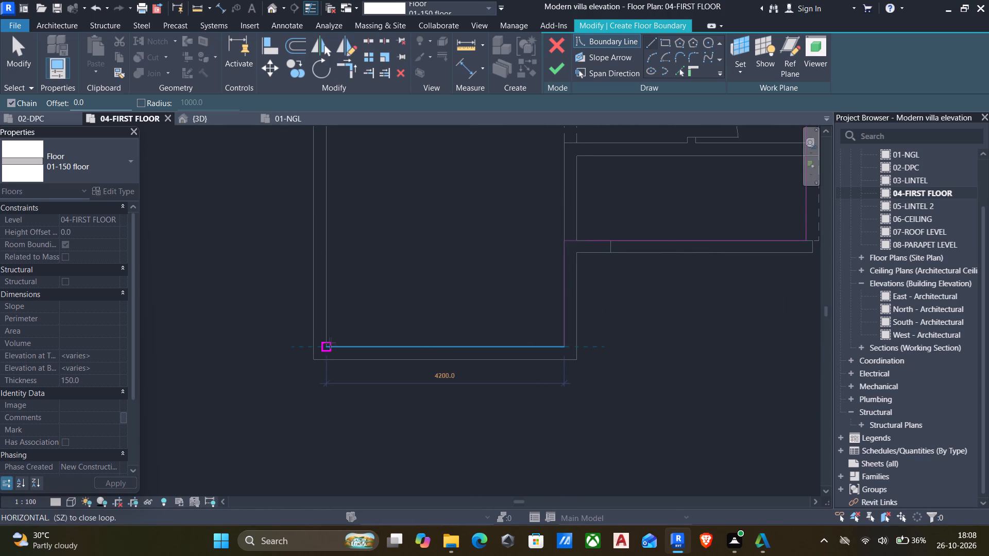
pyautogui.click(330, 344)
# Draw the boundary line north along the inner face of the western outer wall to the northwest corner, closing the loop.
pyautogui.scroll(-1, 364, 251)
pyautogui.moveTo(356, 253); pyautogui.dragTo(350, 460, button='middle')
pyautogui.scroll(1, 350, 460)
pyautogui.scroll(-5, 333, 379)
pyautogui.scroll(-3, 334, 281)
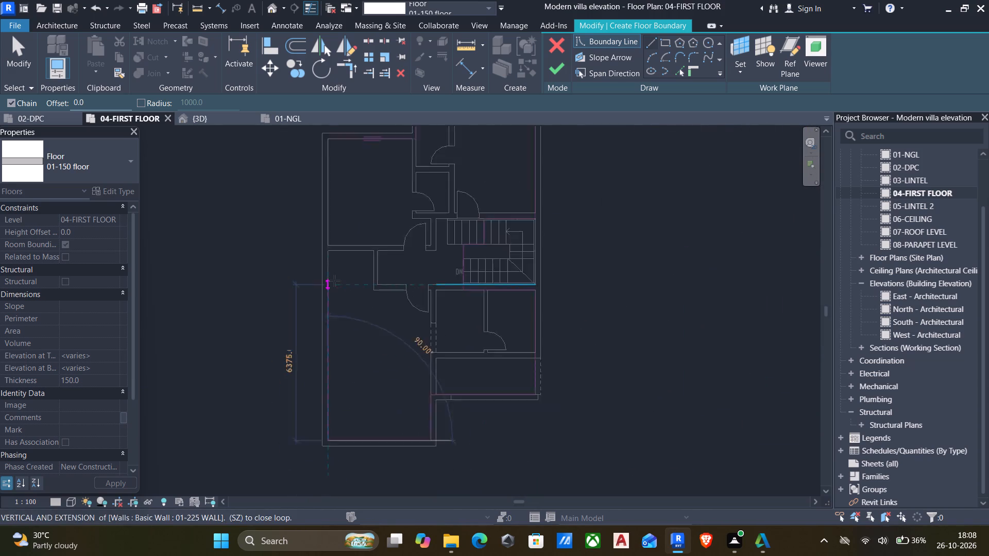
pyautogui.click(329, 175)
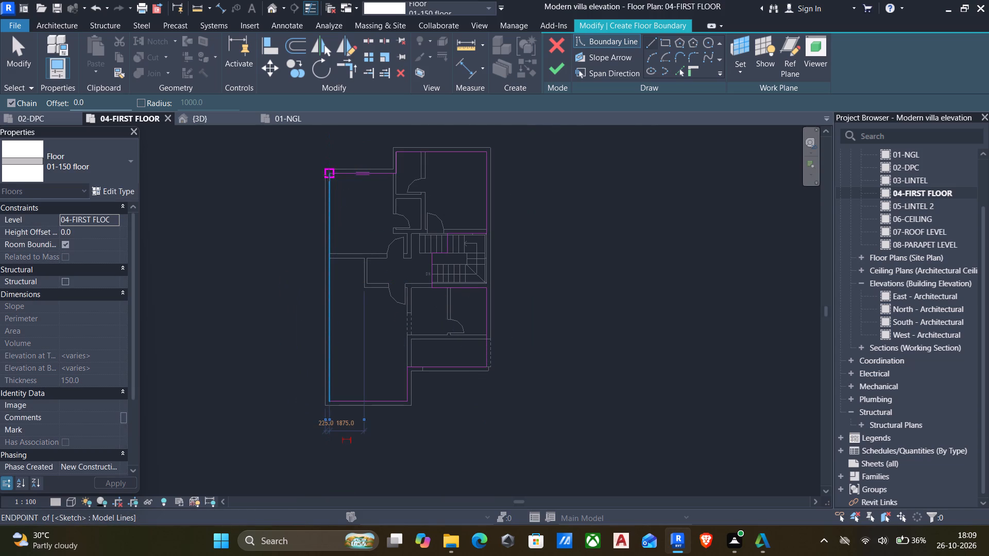
pyautogui.press('Escape')
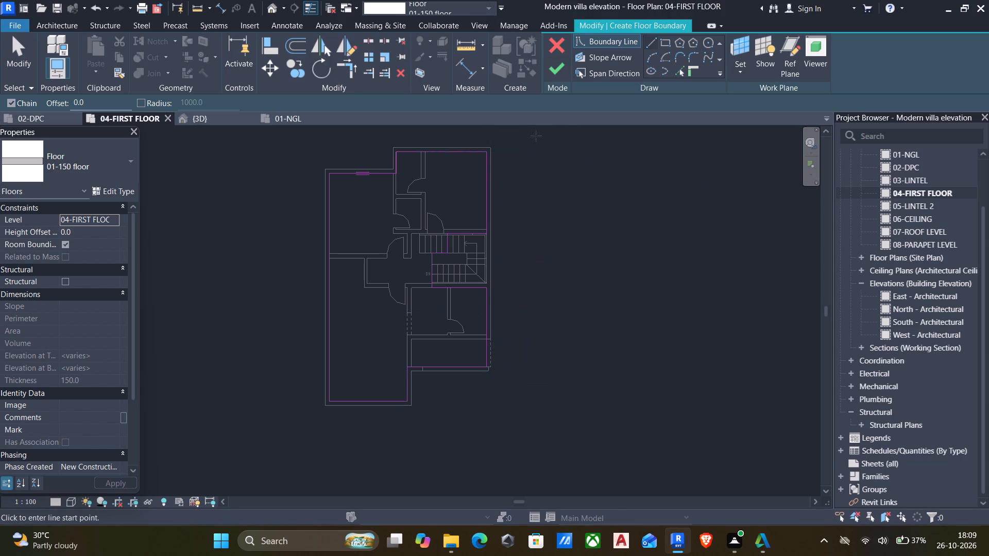
# Finish the 01-150 floor sketch without attaching the walls below to the floor.
pyautogui.click(555, 60)
pyautogui.click(580, 277)
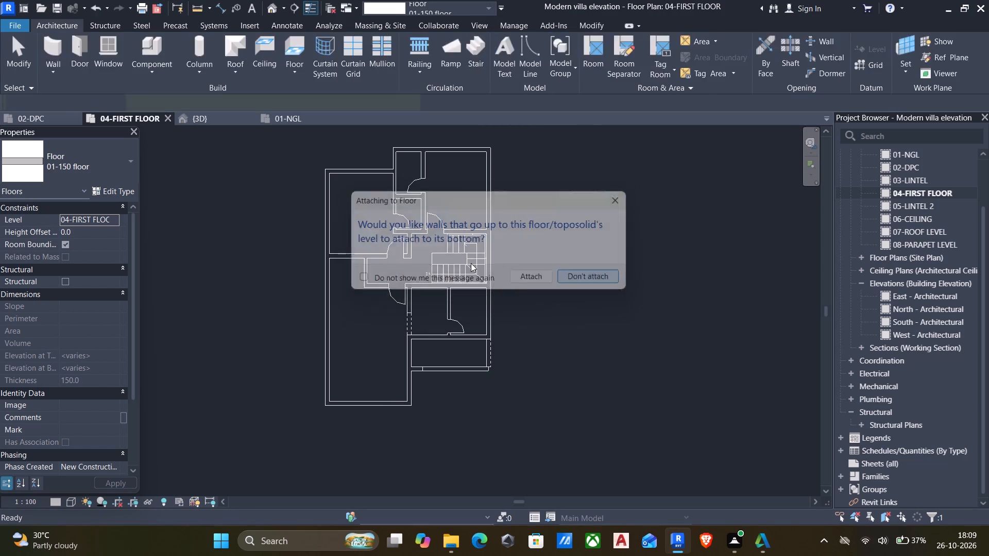
# Examine the first-floor slab and the stair opening in the 3D view from several angles and up close.
pyautogui.click(268, 7)
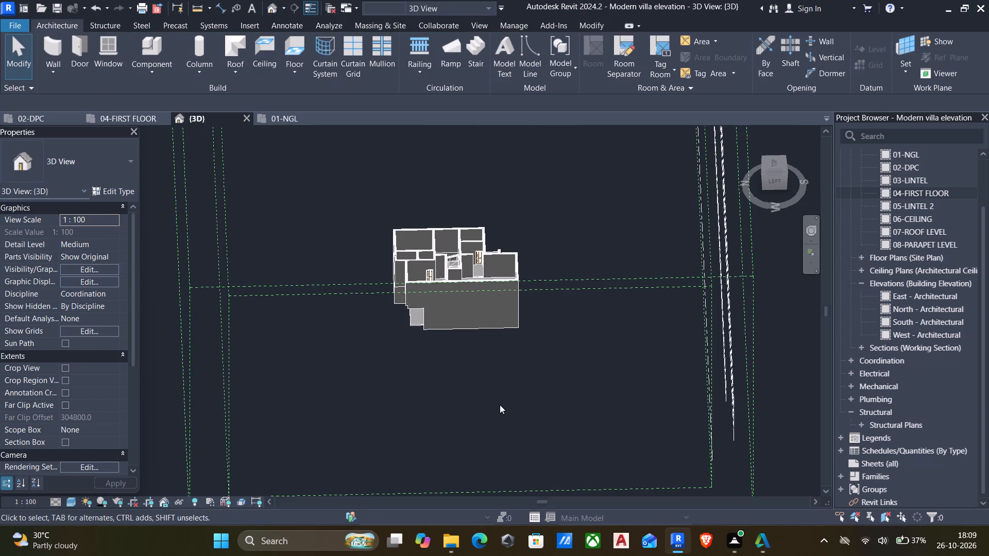
pyautogui.scroll(-8, 386, 435)
pyautogui.keyDown('shift'); pyautogui.moveTo(500, 358); pyautogui.dragTo(316, 401, button='middle'); pyautogui.keyUp('shift')
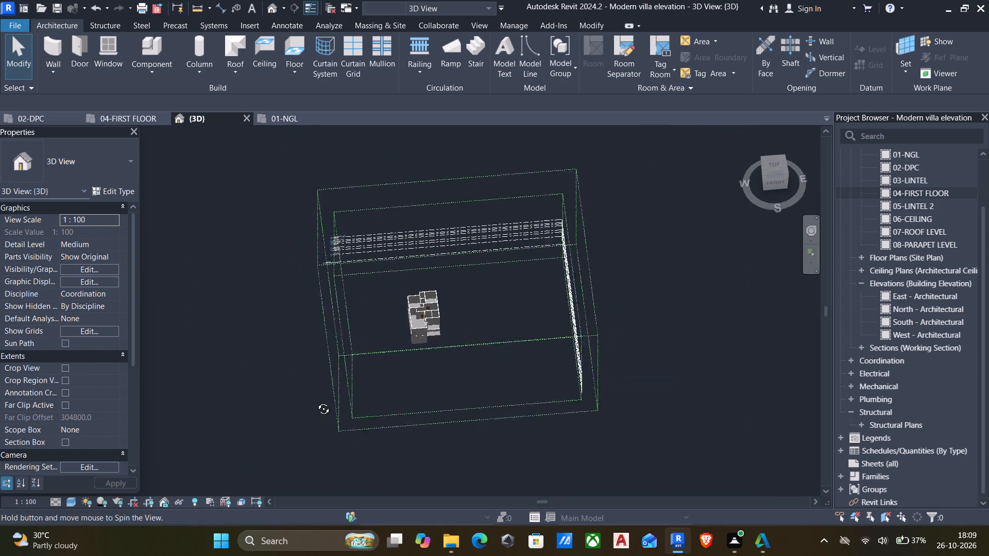
pyautogui.keyDown('shift'); pyautogui.moveTo(316, 401); pyautogui.dragTo(414, 381, button='middle'); pyautogui.keyUp('shift')
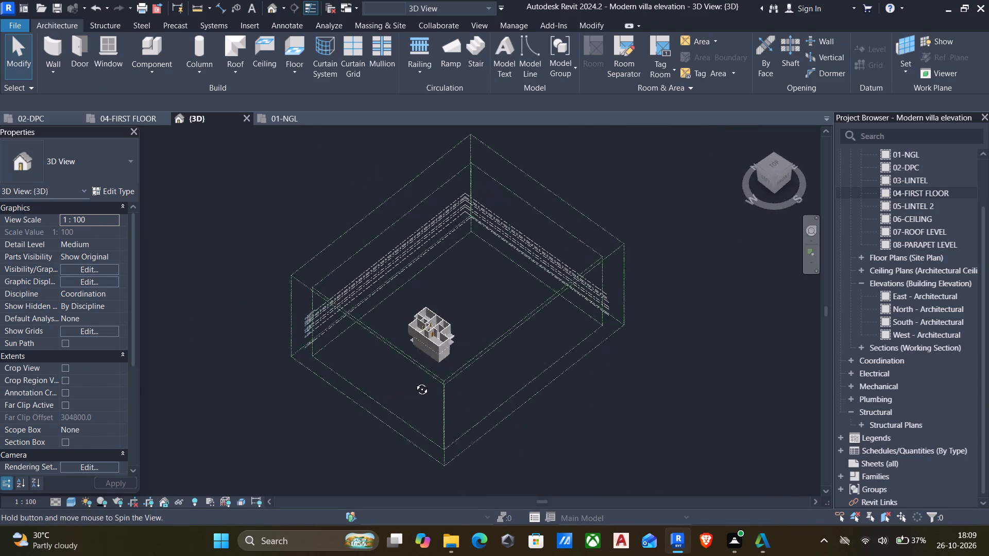
pyautogui.keyDown('shift'); pyautogui.moveTo(414, 381); pyautogui.dragTo(668, 482, button='middle'); pyautogui.keyUp('shift')
pyautogui.scroll(6, 569, 293)
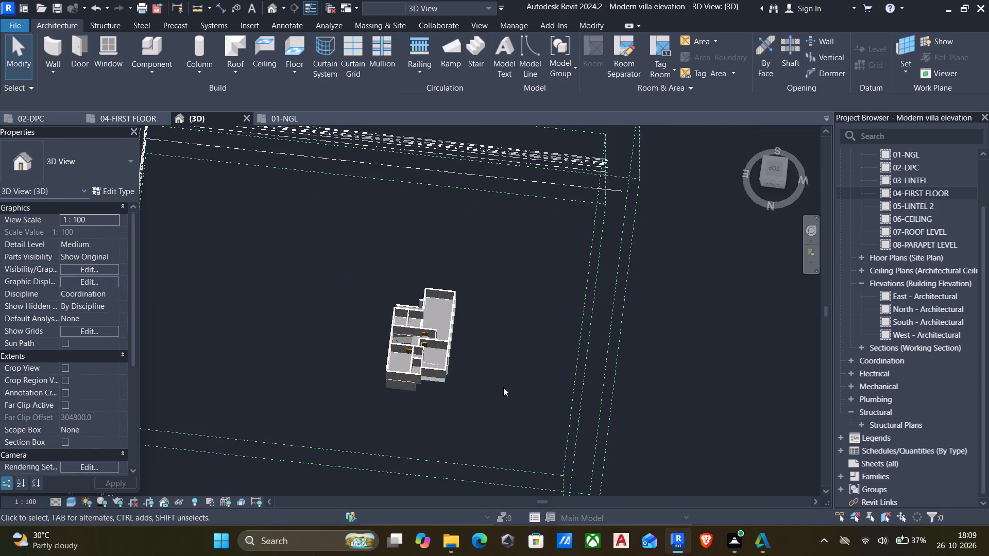
pyautogui.scroll(7, 493, 386)
pyautogui.scroll(-1, 654, 394)
pyautogui.moveTo(550, 398); pyautogui.dragTo(761, 324, button='middle')
pyautogui.scroll(5, 440, 211)
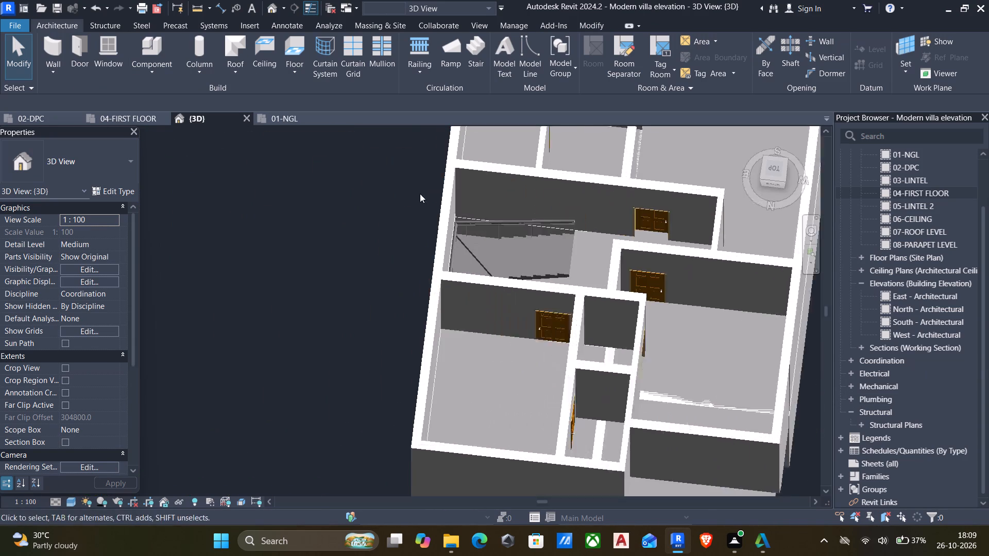
pyautogui.scroll(2, 420, 194)
pyautogui.scroll(6, 652, 265)
pyautogui.keyDown('shift'); pyautogui.moveTo(484, 276); pyautogui.dragTo(535, 247, button='middle'); pyautogui.keyUp('shift')
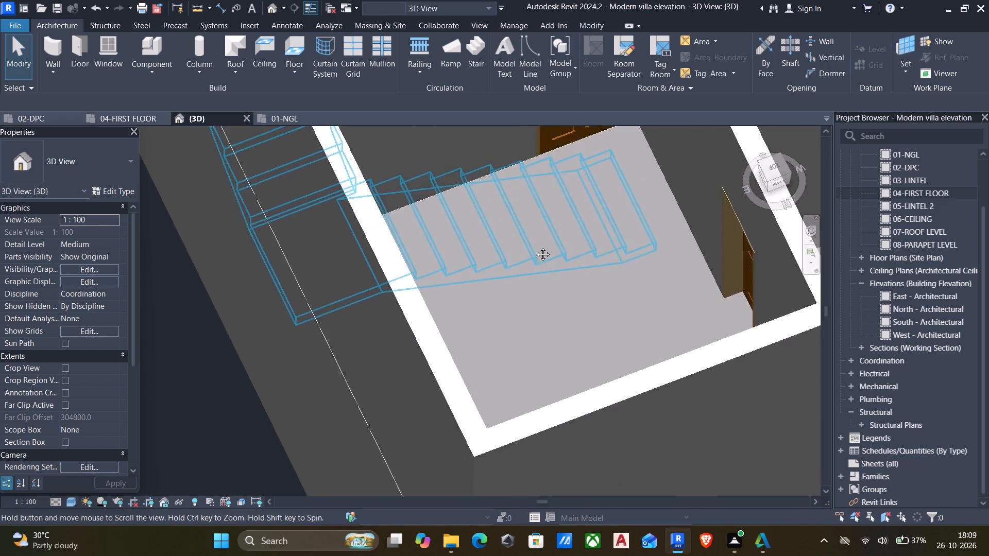
pyautogui.keyDown('shift'); pyautogui.moveTo(535, 247); pyautogui.dragTo(599, 466, button='middle'); pyautogui.keyUp('shift')
pyautogui.scroll(-1, 603, 555)
pyautogui.moveTo(505, 290); pyautogui.dragTo(502, 555, button='middle')
pyautogui.keyDown('shift'); pyautogui.moveTo(497, 533); pyautogui.dragTo(572, 433, button='middle'); pyautogui.keyUp('shift')
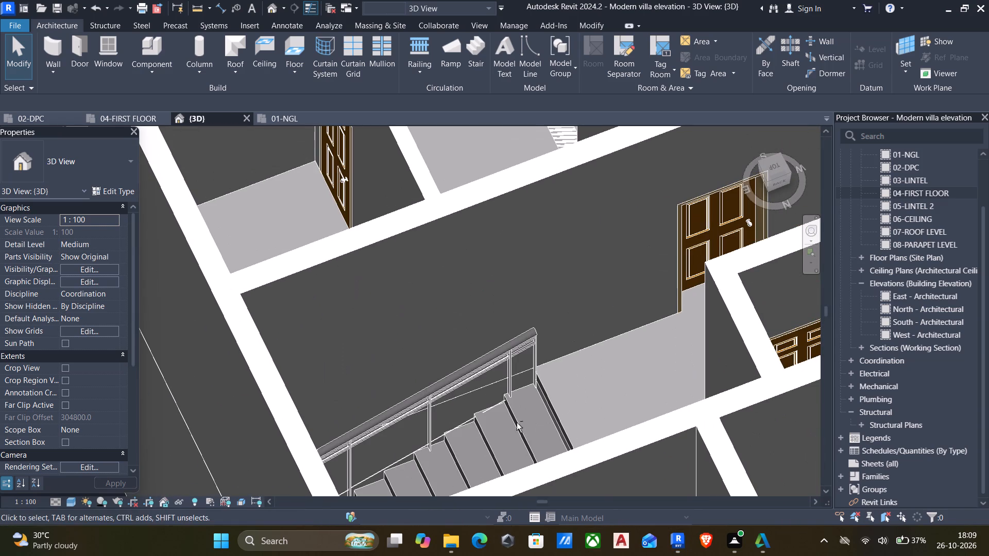
pyautogui.moveTo(493, 422); pyautogui.dragTo(565, 310, button='middle')
pyautogui.scroll(-1, 438, 394)
pyautogui.moveTo(388, 412); pyautogui.dragTo(508, 303, button='middle')
pyautogui.scroll(1, 492, 302)
pyautogui.moveTo(493, 301); pyautogui.dragTo(821, 374, button='middle')
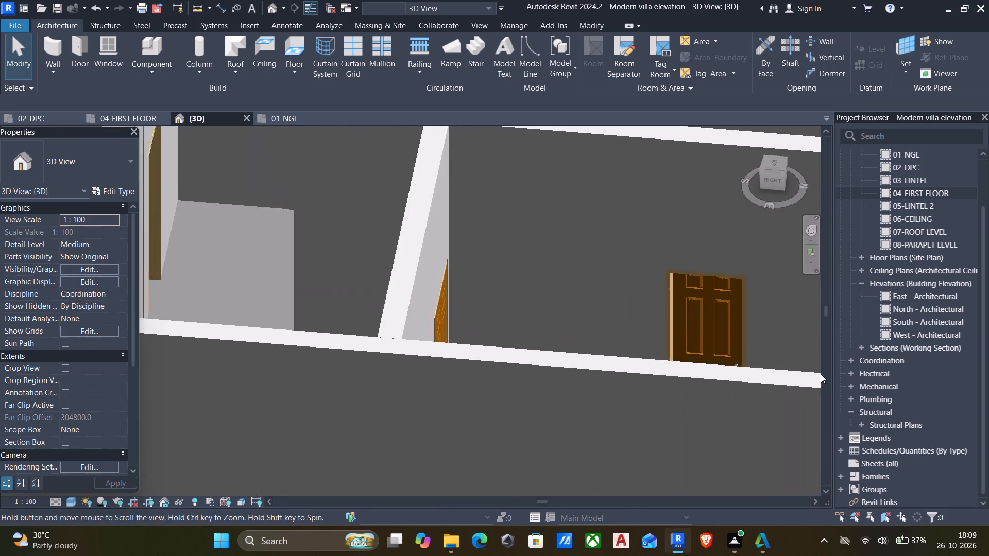
pyautogui.moveTo(821, 374); pyautogui.dragTo(821, 360, button='middle')
pyautogui.scroll(-5, 532, 403)
pyautogui.keyDown('shift'); pyautogui.scroll(-1, 542, 383); pyautogui.keyUp('shift')
pyautogui.keyDown('shift'); pyautogui.moveTo(542, 383); pyautogui.dragTo(512, 367, button='middle'); pyautogui.keyUp('shift')
pyautogui.scroll(-6, 508, 362)
pyautogui.moveTo(505, 362); pyautogui.dragTo(572, 253, button='middle')
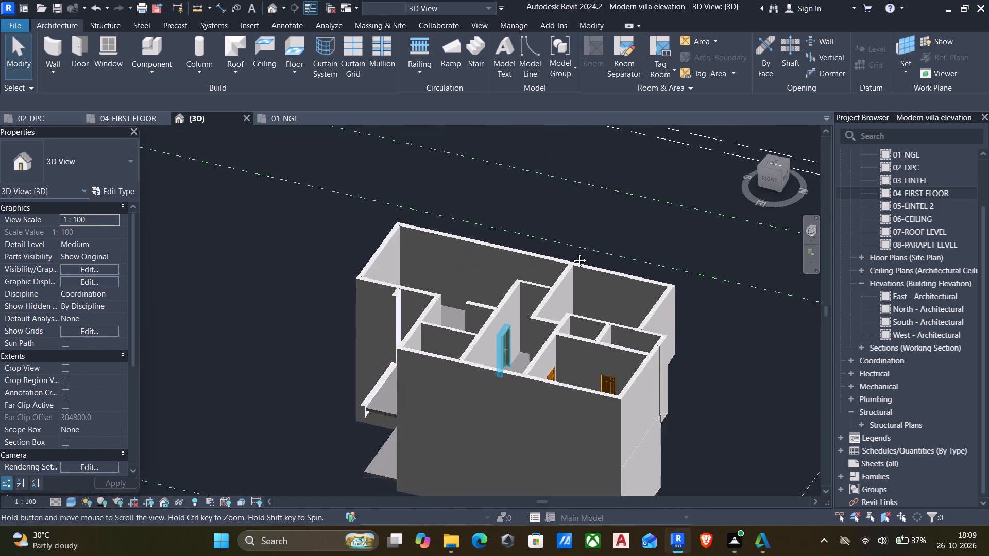
pyautogui.moveTo(572, 253); pyautogui.dragTo(634, 179, button='middle')
pyautogui.keyDown('shift'); pyautogui.moveTo(611, 209); pyautogui.dragTo(632, 297, button='middle'); pyautogui.keyUp('shift')
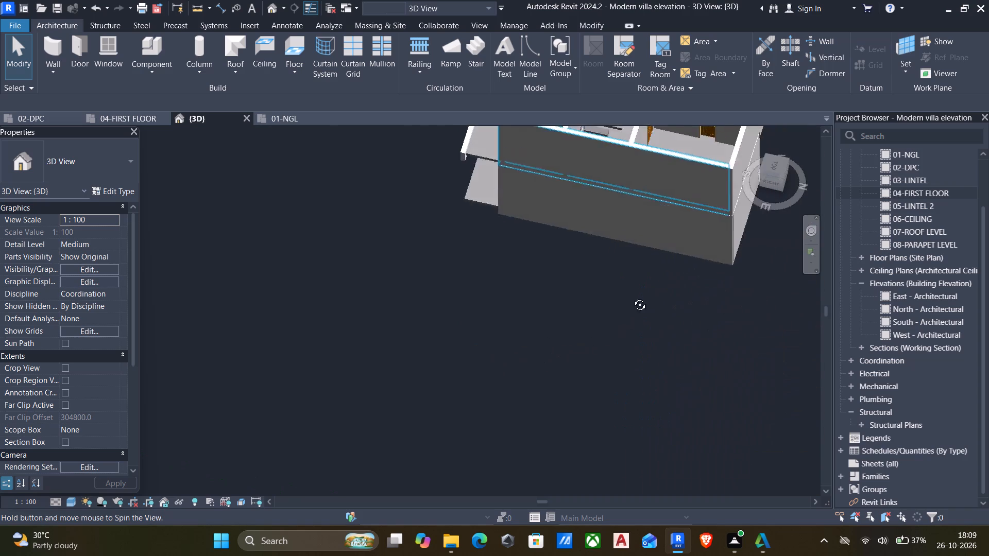
pyautogui.keyDown('shift'); pyautogui.moveTo(632, 297); pyautogui.dragTo(637, 286, button='middle'); pyautogui.keyUp('shift')
pyautogui.moveTo(624, 239); pyautogui.dragTo(628, 475, button='middle')
pyautogui.scroll(5, 576, 398)
pyautogui.keyDown('shift'); pyautogui.scroll(-1, 573, 394); pyautogui.keyUp('shift')
pyautogui.keyDown('shift'); pyautogui.moveTo(575, 399); pyautogui.dragTo(586, 477, button='middle'); pyautogui.keyUp('shift')
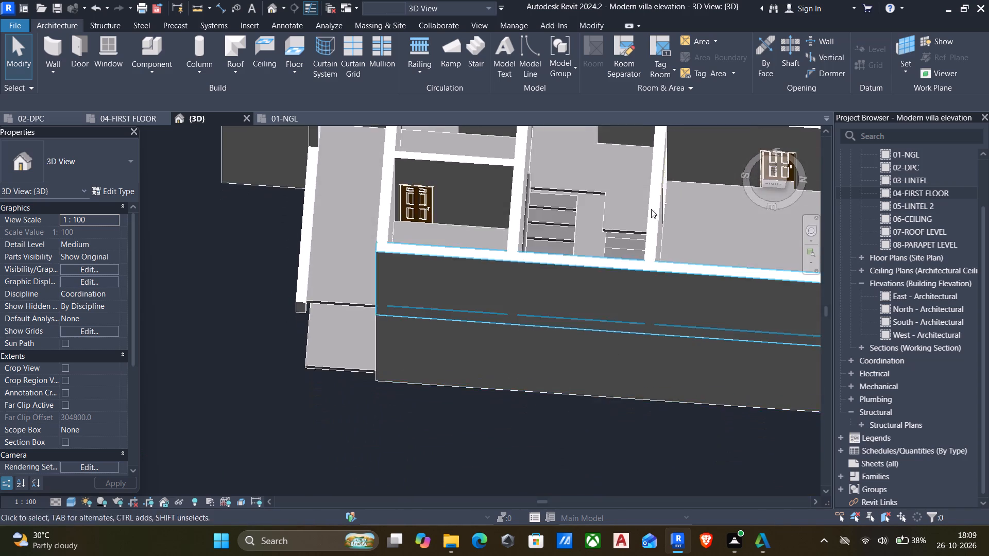
pyautogui.scroll(5, 593, 159)
pyautogui.scroll(6, 501, 248)
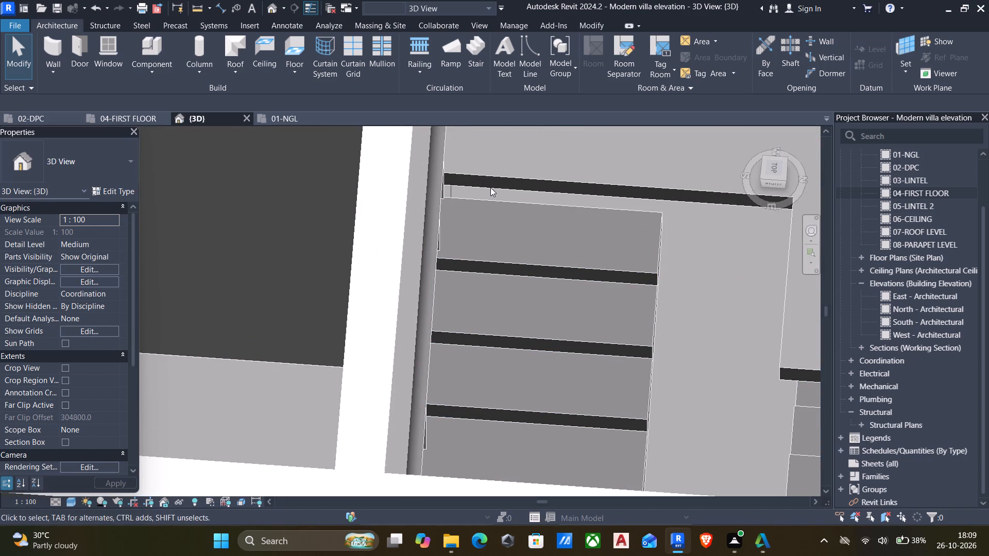
# Select the monolithic stair and examine in 3D how its flights meet the floor opening, including from directly above.
pyautogui.click(491, 201)
pyautogui.scroll(-6, 491, 201)
pyautogui.scroll(-7, 538, 241)
pyautogui.keyDown('shift'); pyautogui.moveTo(539, 242); pyautogui.dragTo(394, 206, button='middle'); pyautogui.keyUp('shift')
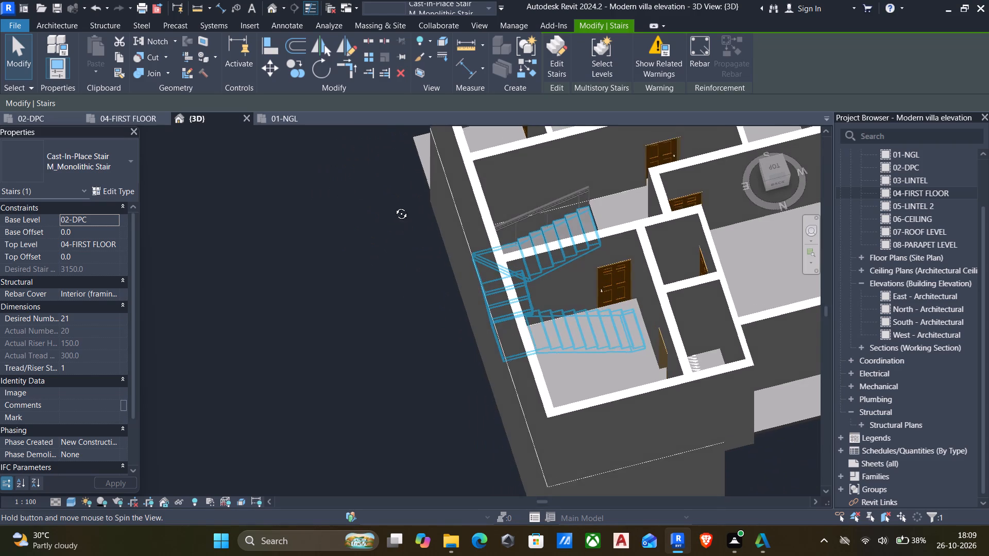
pyautogui.keyDown('shift'); pyautogui.moveTo(394, 206); pyautogui.dragTo(445, 169, button='middle'); pyautogui.keyUp('shift')
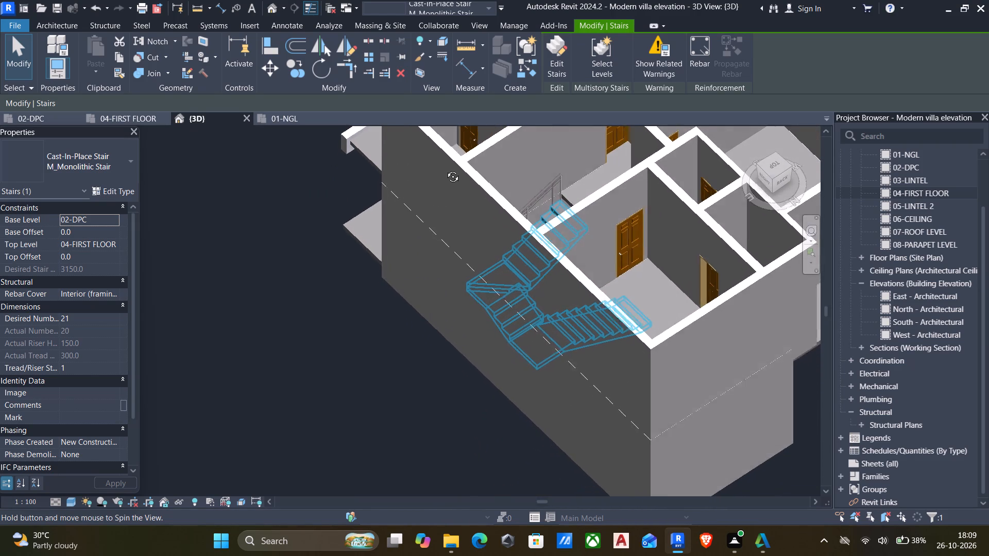
pyautogui.keyDown('shift'); pyautogui.moveTo(445, 169); pyautogui.dragTo(413, 259, button='middle'); pyautogui.keyUp('shift')
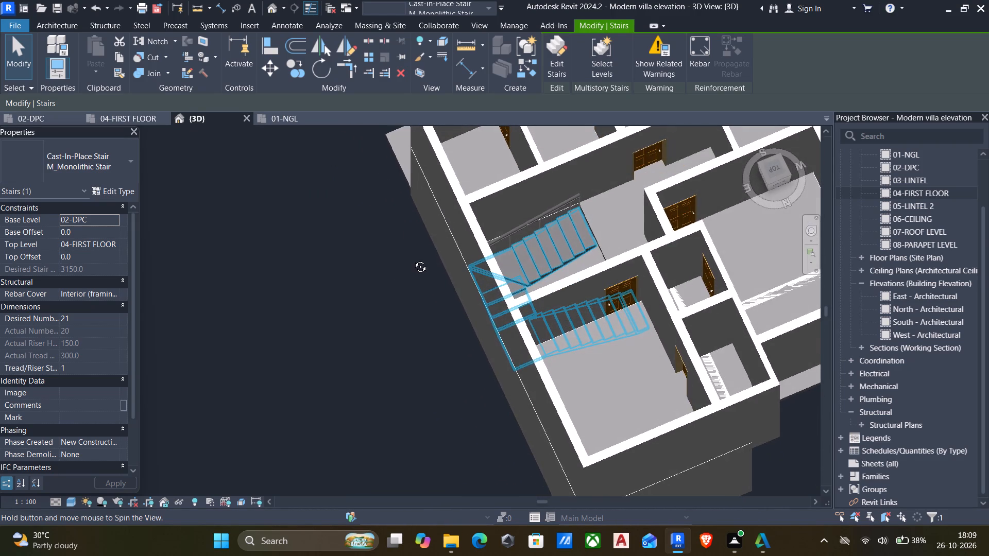
pyautogui.keyDown('shift'); pyautogui.moveTo(413, 259); pyautogui.dragTo(422, 256, button='middle'); pyautogui.keyUp('shift')
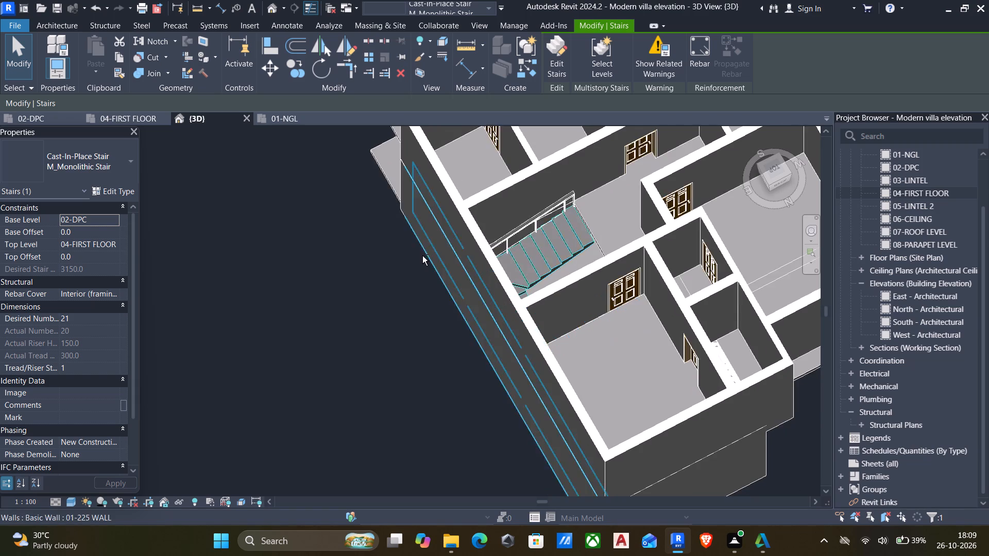
pyautogui.scroll(5, 453, 265)
pyautogui.moveTo(581, 247); pyautogui.dragTo(366, 217, button='middle')
pyautogui.scroll(1, 569, 244)
pyautogui.scroll(-4, 357, 245)
pyautogui.scroll(-5, 568, 307)
pyautogui.keyDown('shift'); pyautogui.moveTo(557, 311); pyautogui.dragTo(685, 287, button='middle'); pyautogui.keyUp('shift')
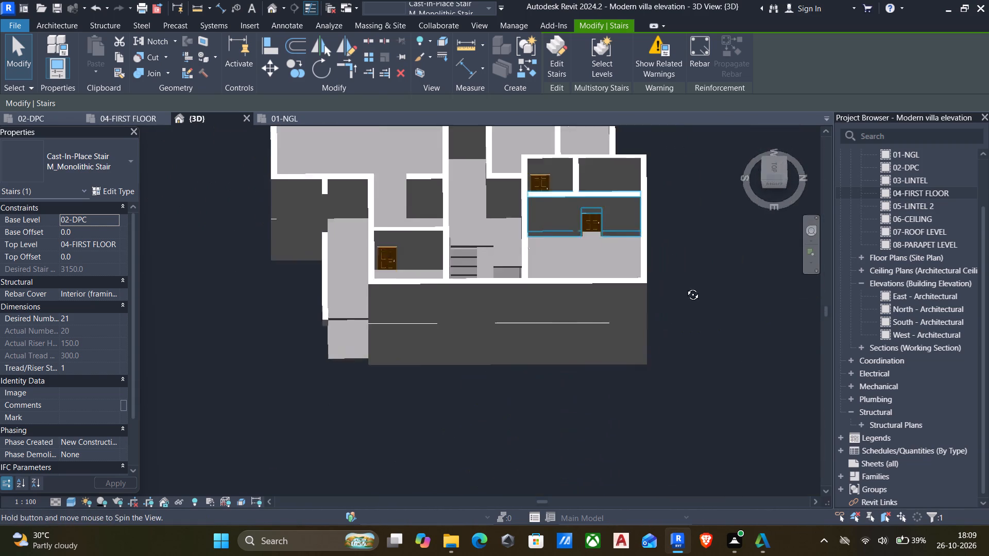
pyautogui.keyDown('shift'); pyautogui.moveTo(685, 287); pyautogui.dragTo(653, 308, button='middle'); pyautogui.keyUp('shift')
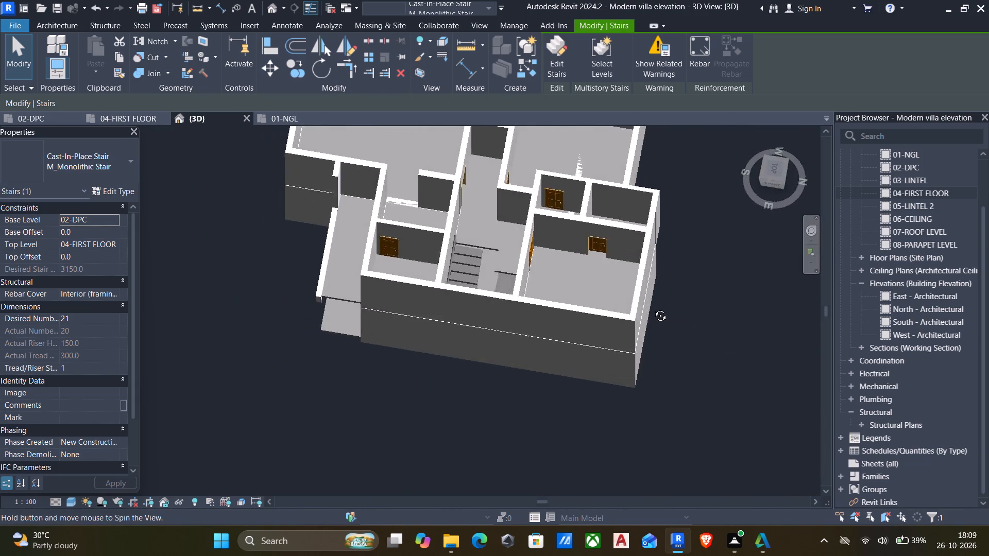
pyautogui.keyDown('shift'); pyautogui.moveTo(653, 308); pyautogui.dragTo(426, 339, button='middle'); pyautogui.keyUp('shift')
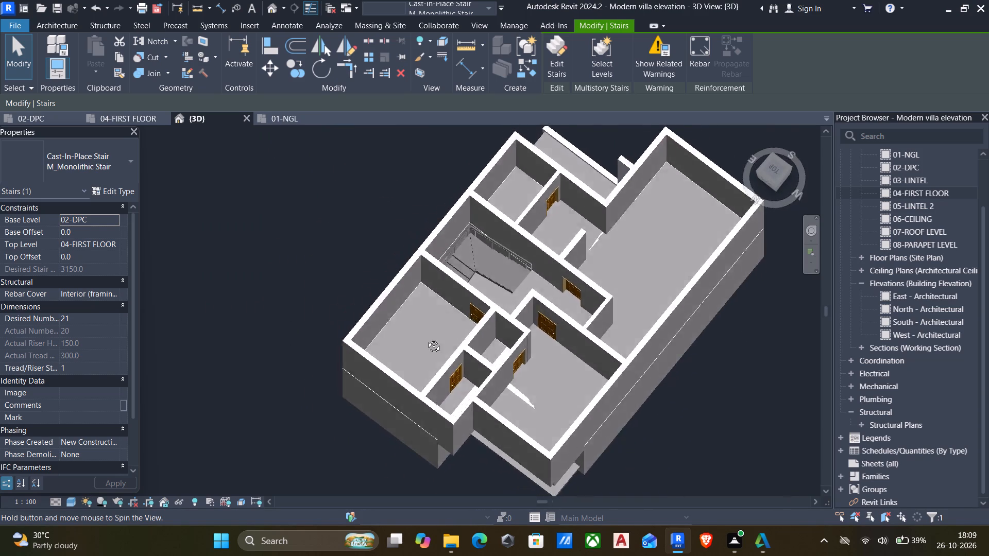
pyautogui.keyDown('shift'); pyautogui.moveTo(426, 339); pyautogui.dragTo(507, 465, button='middle'); pyautogui.keyUp('shift')
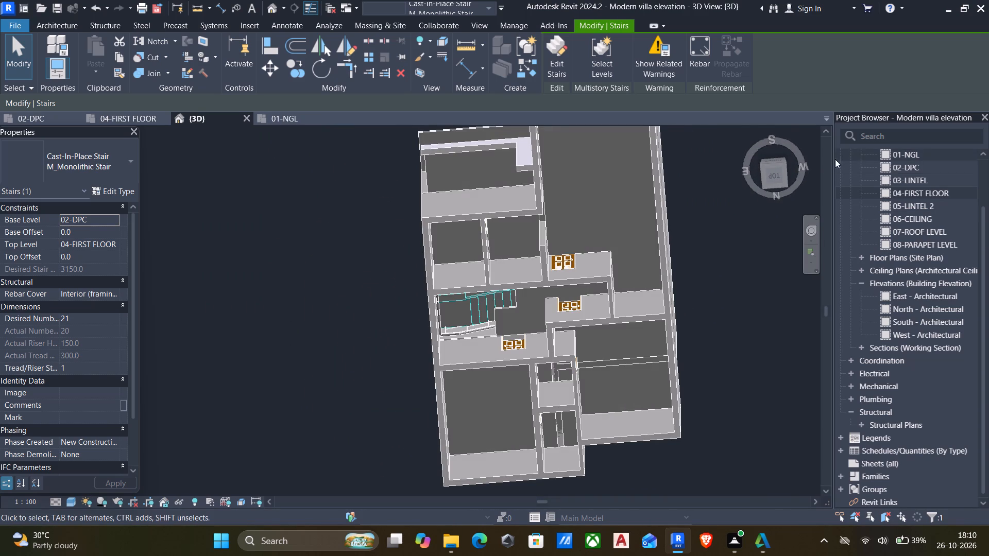
pyautogui.scroll(-4, 704, 223)
pyautogui.keyDown('shift'); pyautogui.scroll(-3, 647, 254); pyautogui.keyUp('shift')
pyautogui.keyDown('shift'); pyautogui.moveTo(644, 266); pyautogui.dragTo(971, 252, button='middle'); pyautogui.keyUp('shift')
pyautogui.scroll(1, 916, 225)
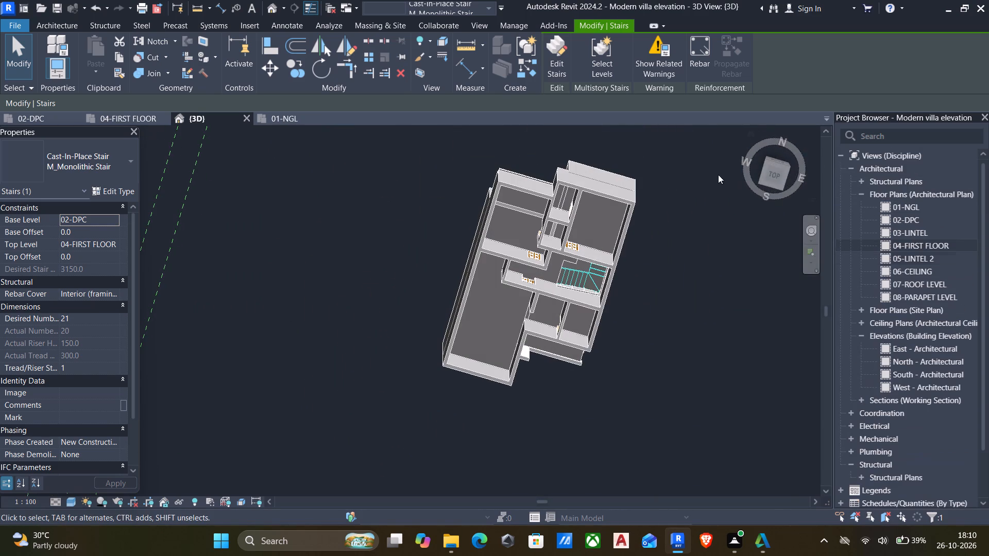
pyautogui.click(776, 176)
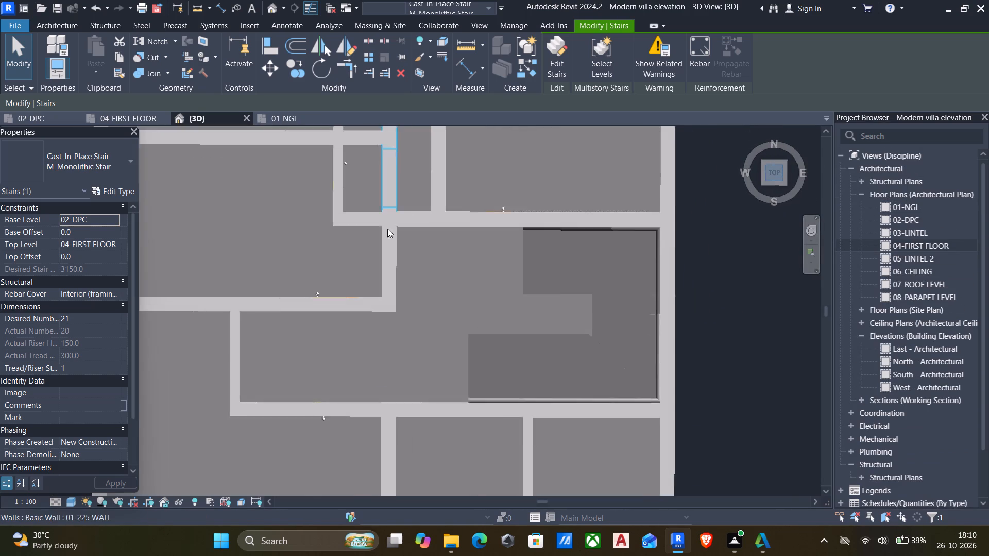
pyautogui.scroll(-12, 354, 280)
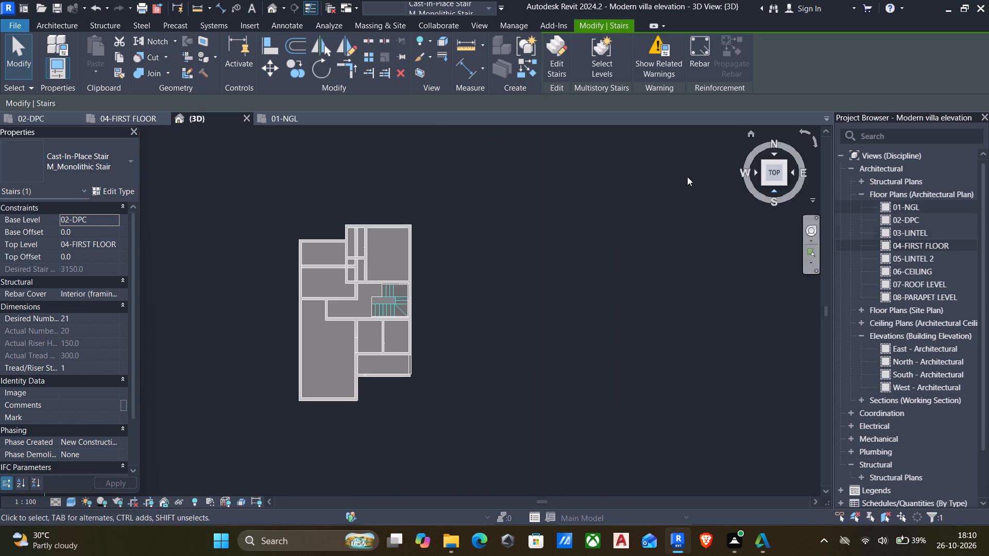
# Draw a building section line west to east across the villa through the stair on the 04-FIRST FLOOR plan.
pyautogui.click(293, 5)
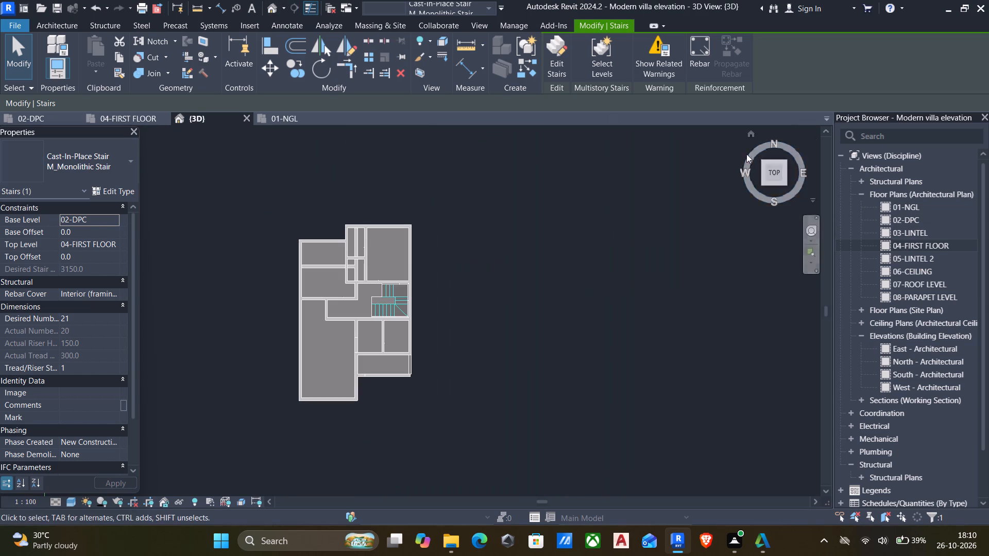
pyautogui.doubleClick(881, 247)
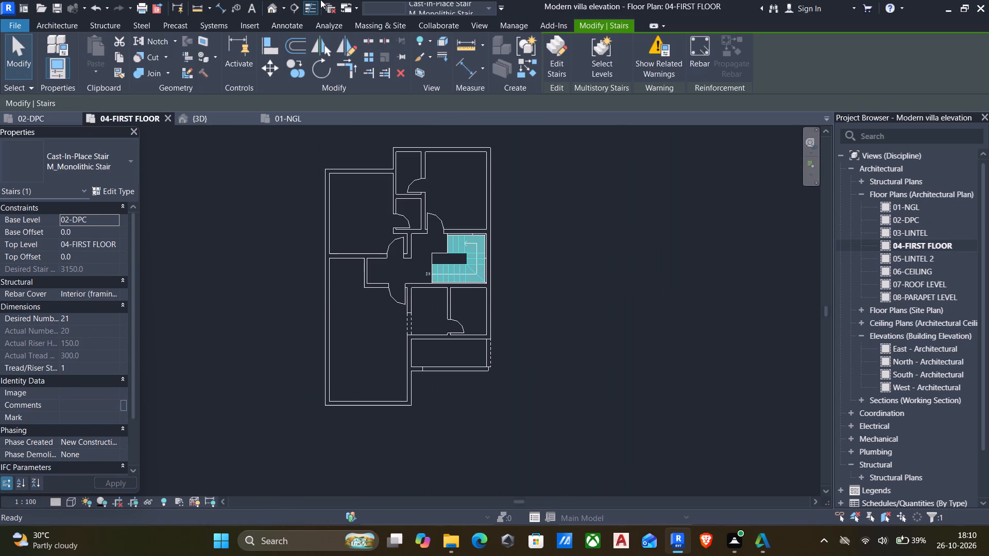
pyautogui.click(291, 5)
pyautogui.scroll(3, 323, 276)
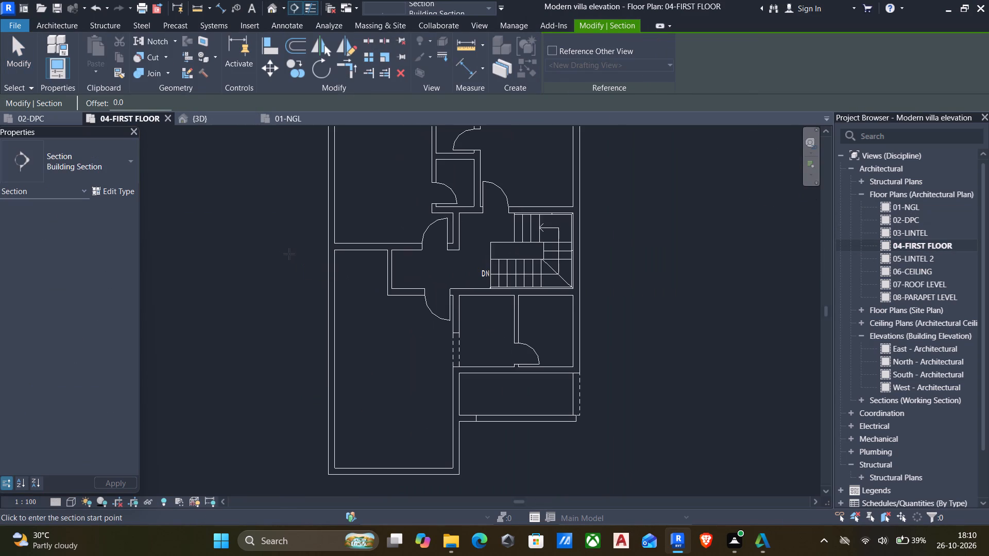
pyautogui.click(286, 252)
pyautogui.click(638, 260)
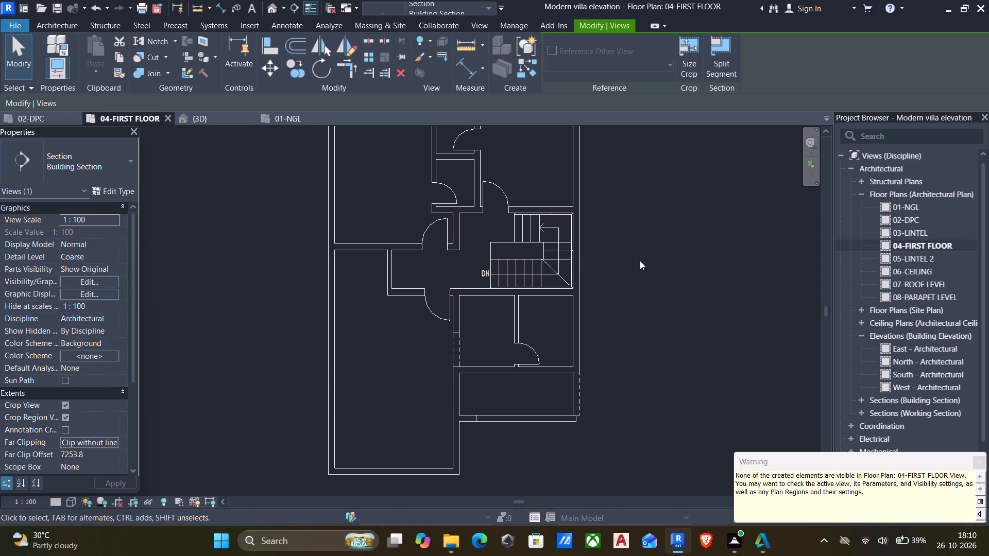
# Draw a building section line west to east across the villa through the northern stair flight on the 02-DPC plan.
pyautogui.doubleClick(887, 221)
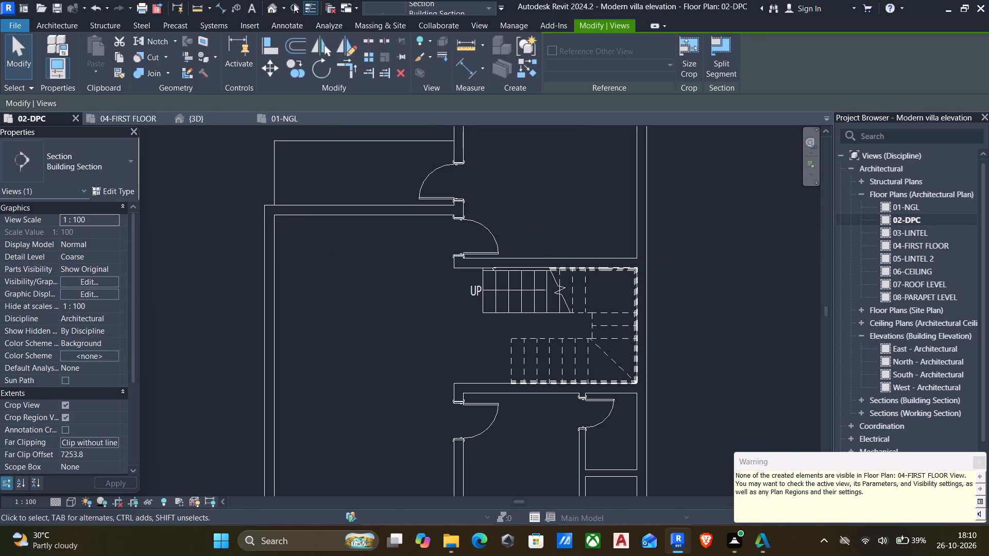
pyautogui.click(294, 3)
pyautogui.click(211, 283)
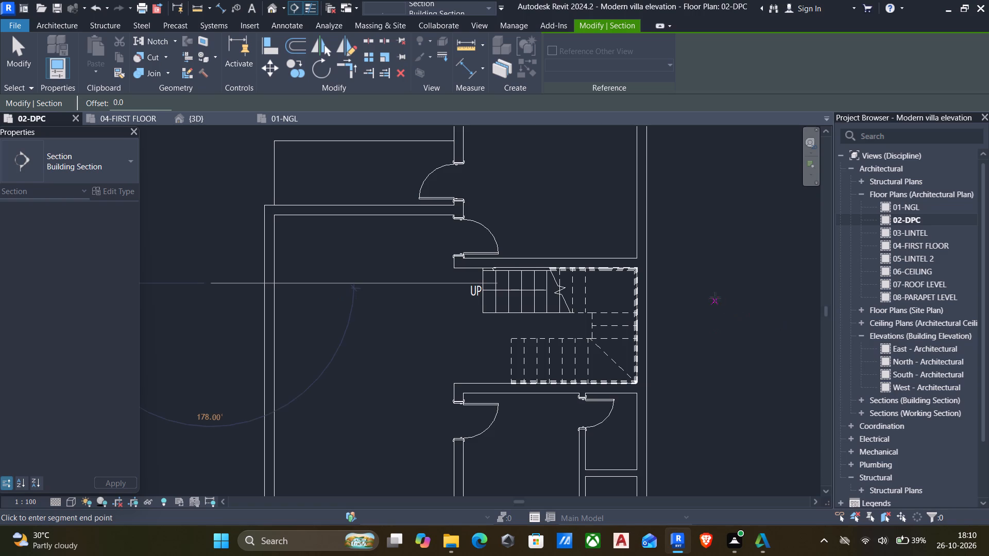
pyautogui.scroll(-6, 709, 296)
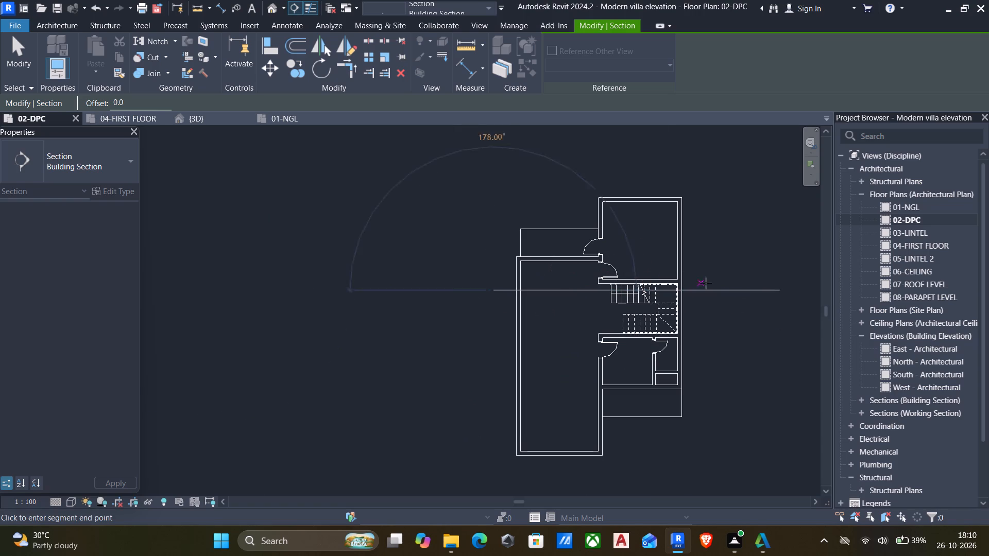
pyautogui.click(740, 288)
pyautogui.press('Escape')
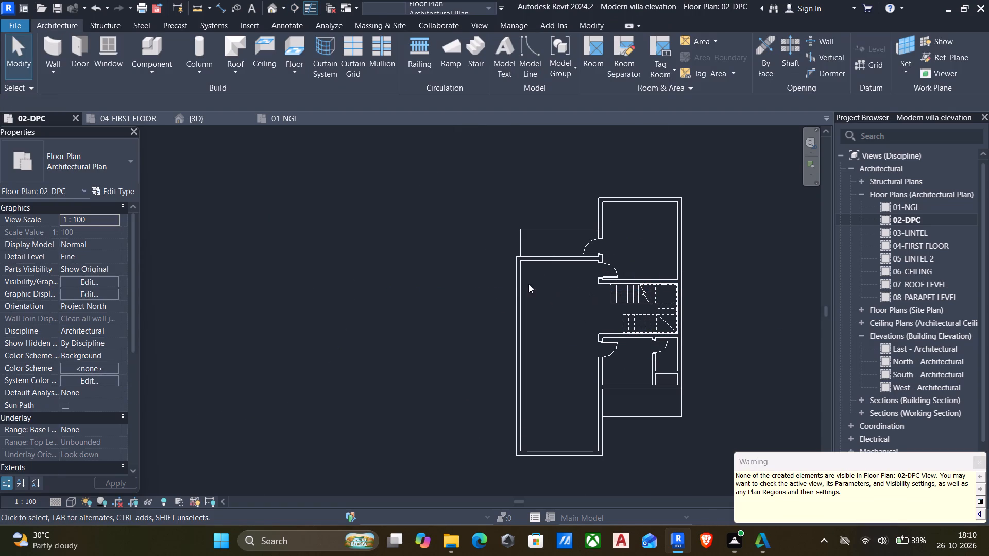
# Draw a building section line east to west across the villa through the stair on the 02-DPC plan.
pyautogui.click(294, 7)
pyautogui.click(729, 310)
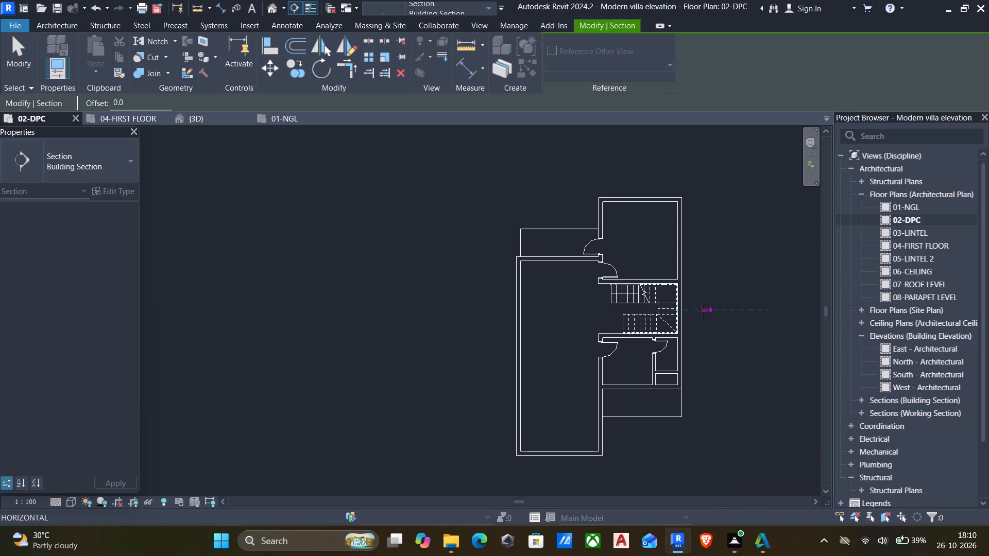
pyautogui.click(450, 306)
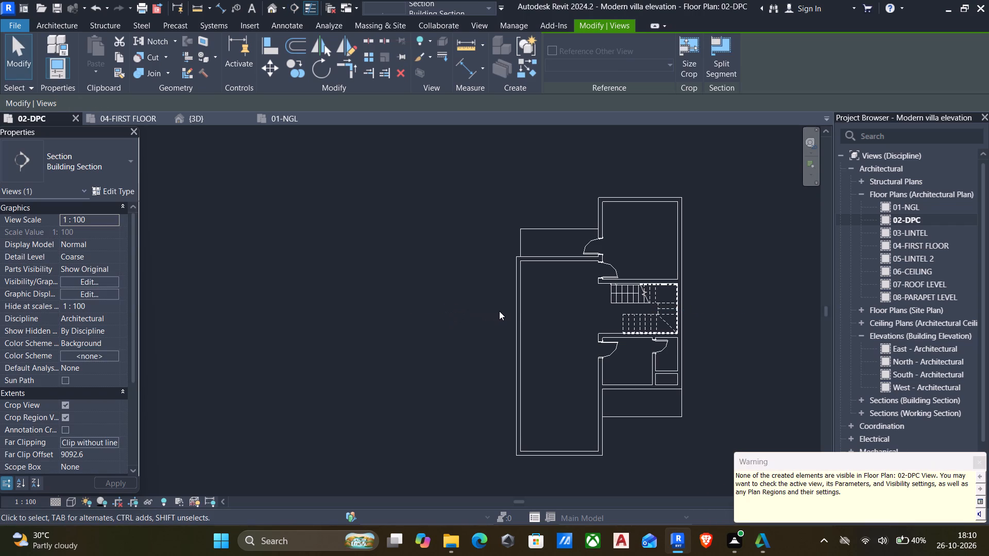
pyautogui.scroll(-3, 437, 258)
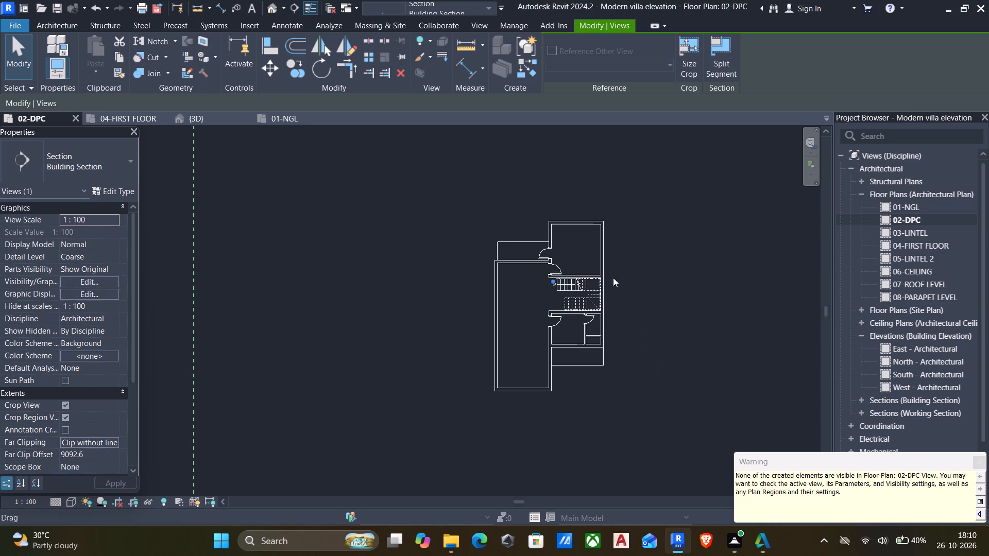
# Open the 01-NGL plan and delete two surplus section lines, Section 4 and the one through the northern stair flight.
pyautogui.doubleClick(889, 209)
pyautogui.scroll(-1, 516, 256)
pyautogui.press('Escape')
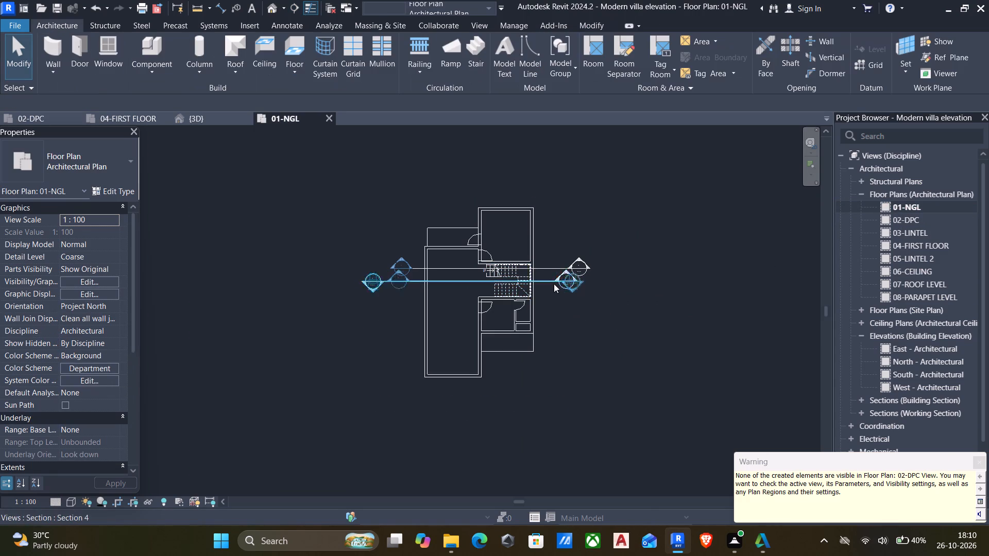
pyautogui.scroll(4, 550, 286)
pyautogui.click(541, 279)
pyautogui.press('Delete')
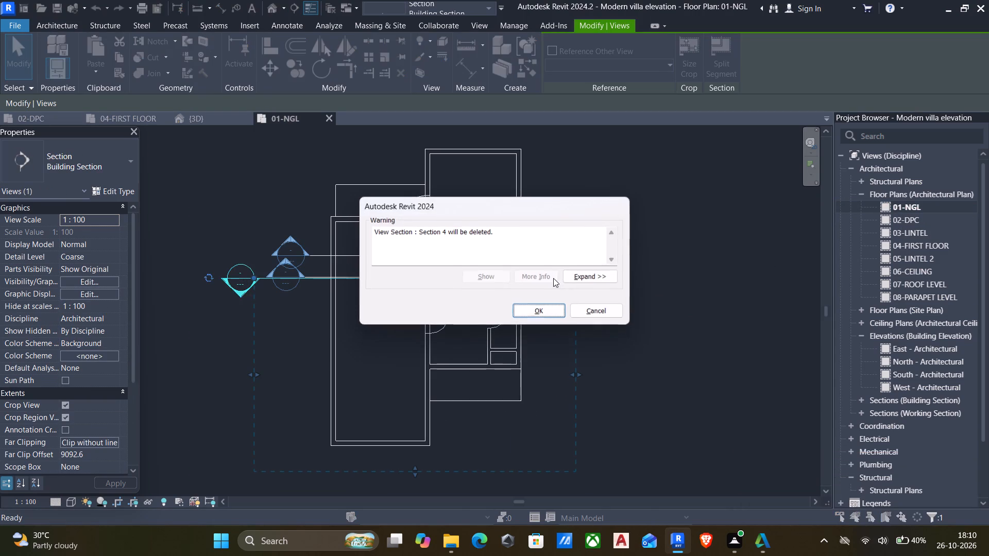
pyautogui.click(544, 310)
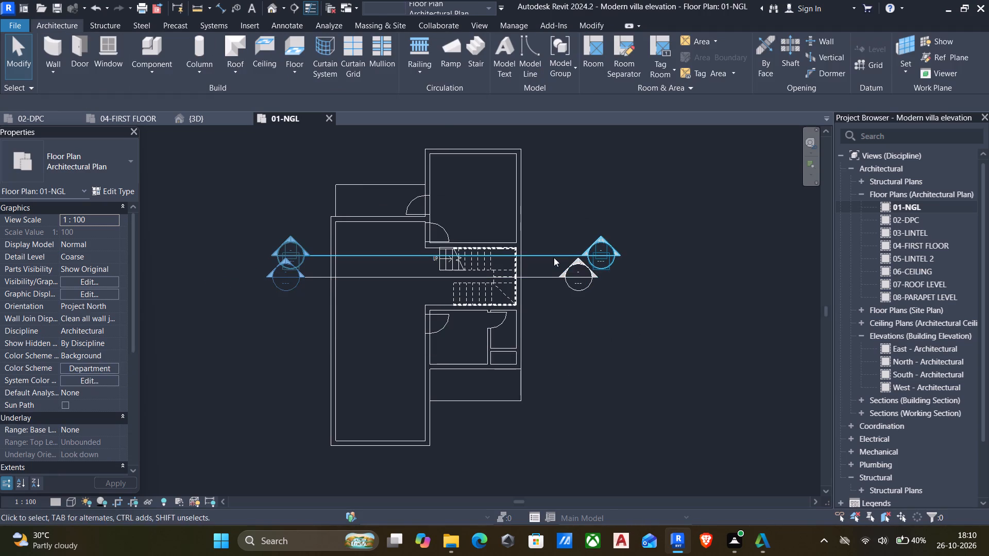
pyautogui.click(553, 256)
pyautogui.press('Delete')
pyautogui.click(552, 307)
# Open the remaining section's view, set it to Shaded, and examine the stair against the first-floor slab.
pyautogui.rightClick(564, 287)
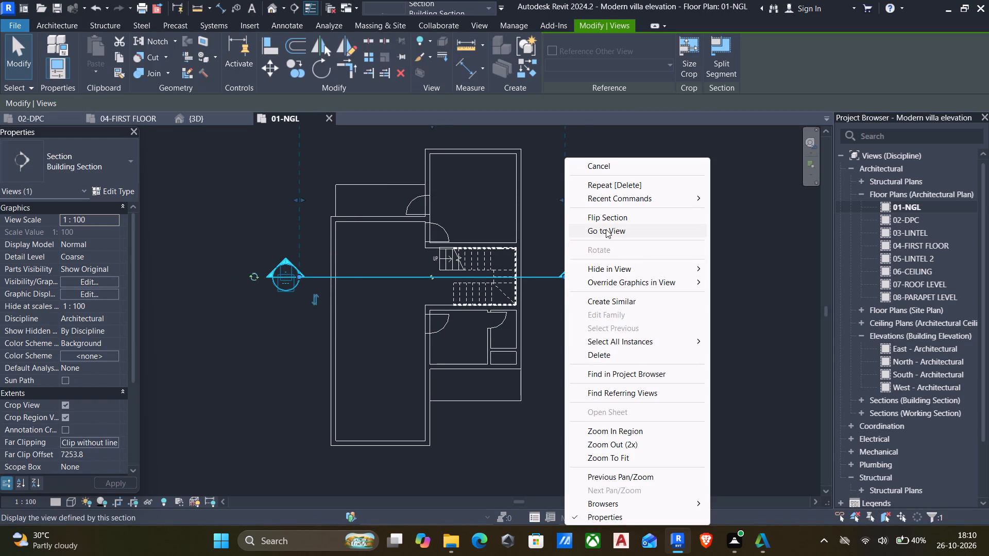
pyautogui.click(606, 229)
pyautogui.scroll(-4, 481, 289)
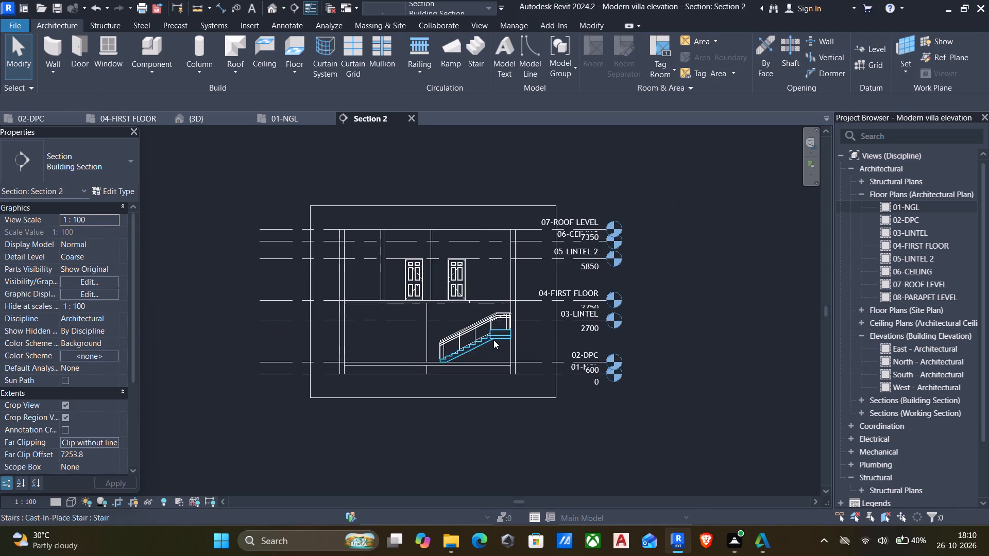
pyautogui.scroll(7, 493, 340)
pyautogui.scroll(-4, 496, 338)
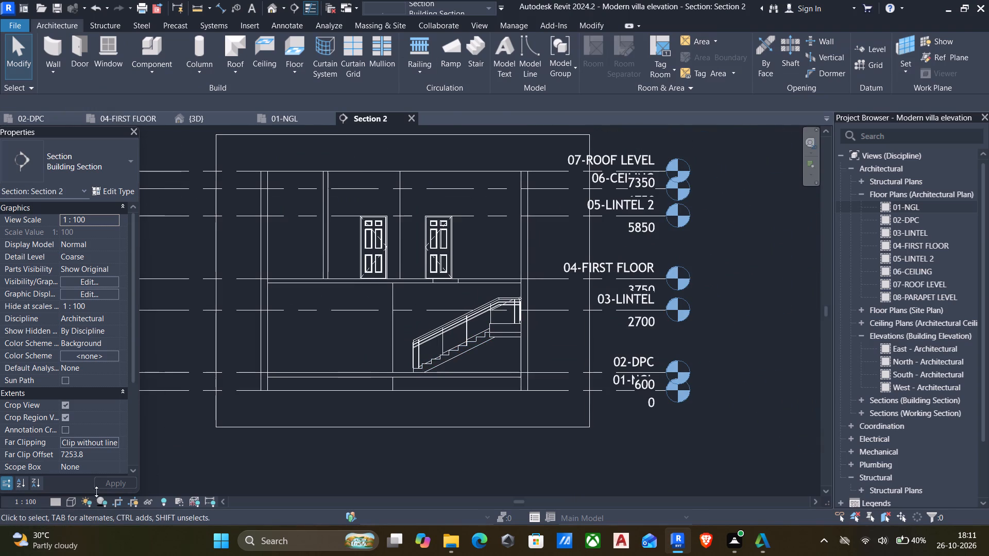
pyautogui.click(71, 503)
pyautogui.click(104, 452)
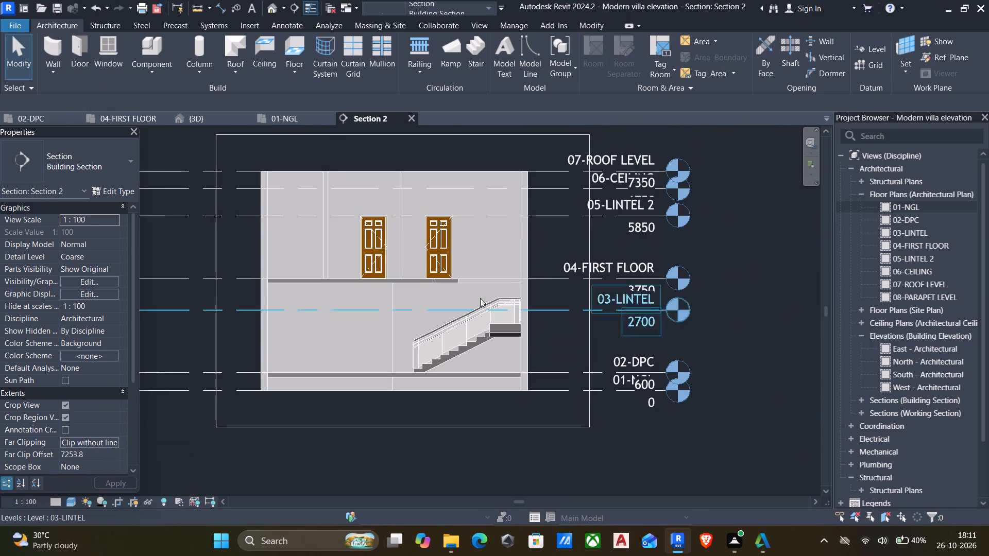
pyautogui.scroll(-9, 513, 275)
pyautogui.scroll(13, 515, 275)
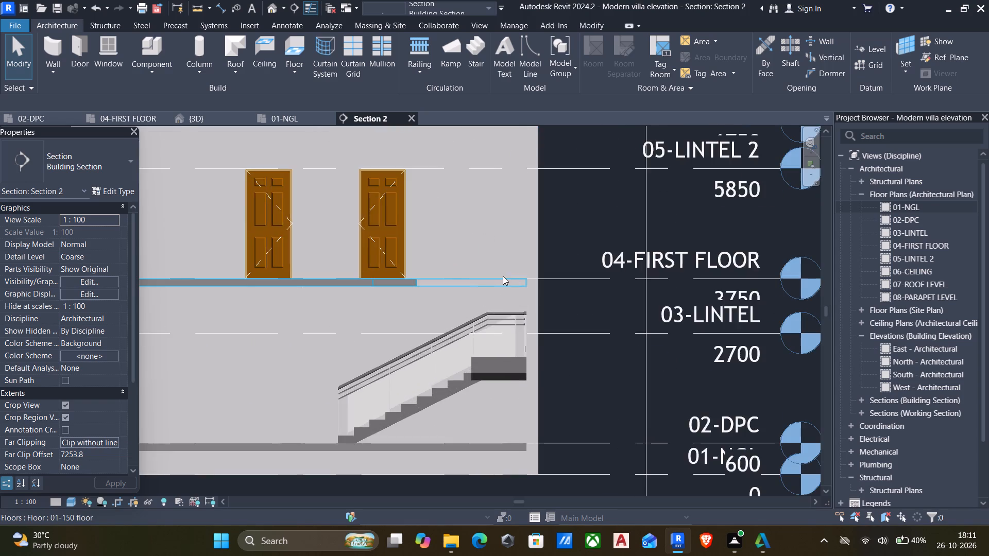
pyautogui.scroll(5, 448, 315)
pyautogui.scroll(-11, 448, 316)
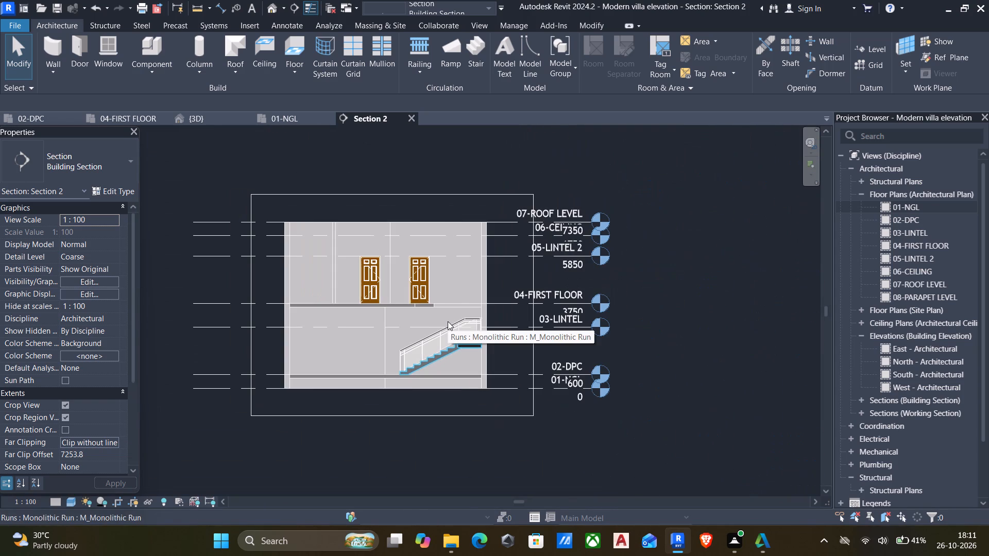
# Delete the remaining section line between the stair flights on the 01-NGL plan.
pyautogui.doubleClick(886, 205)
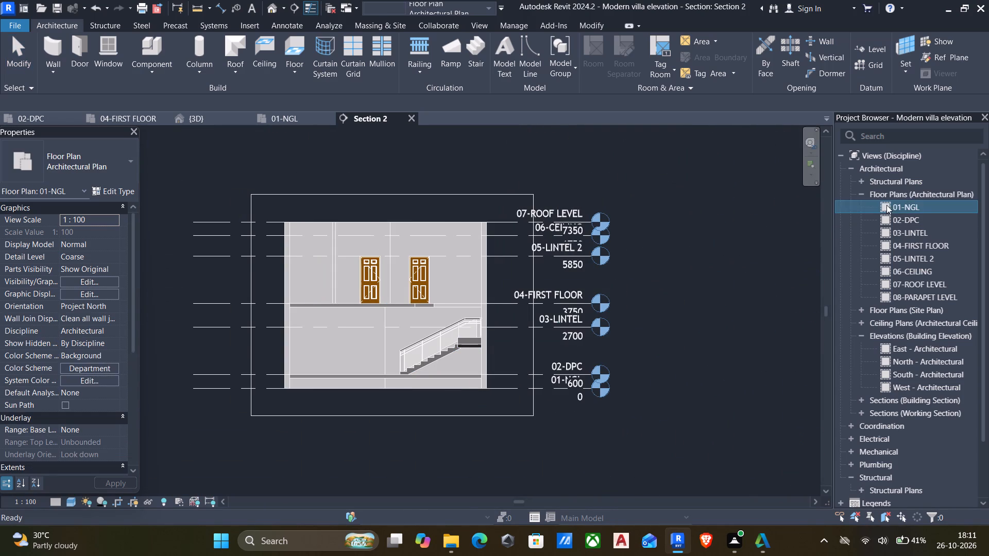
pyautogui.scroll(2, 501, 287)
pyautogui.click(413, 273)
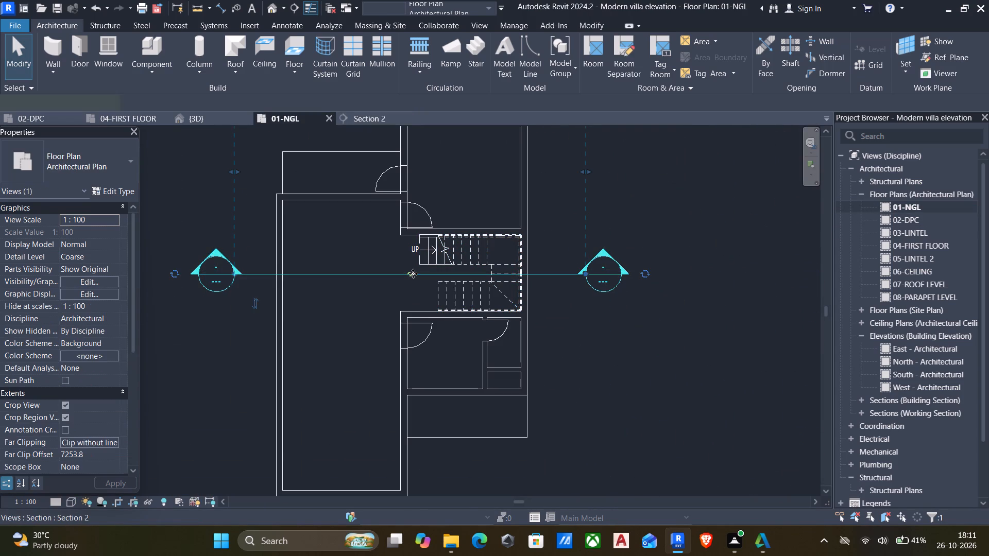
pyautogui.press('Delete')
pyautogui.click(564, 307)
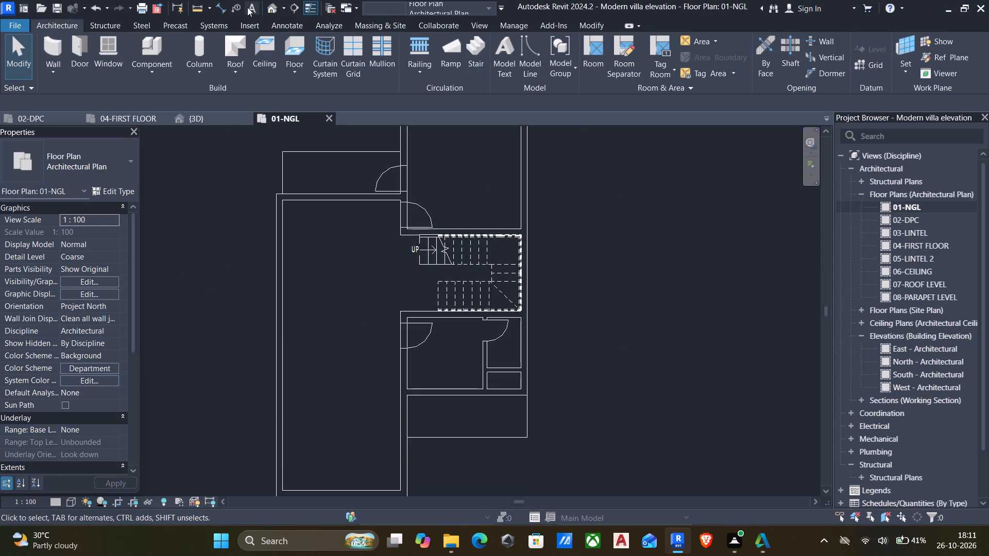
# Draw a building section line east to west through the southern stair flight on the 01-NGL plan, looking south.
pyautogui.click(291, 7)
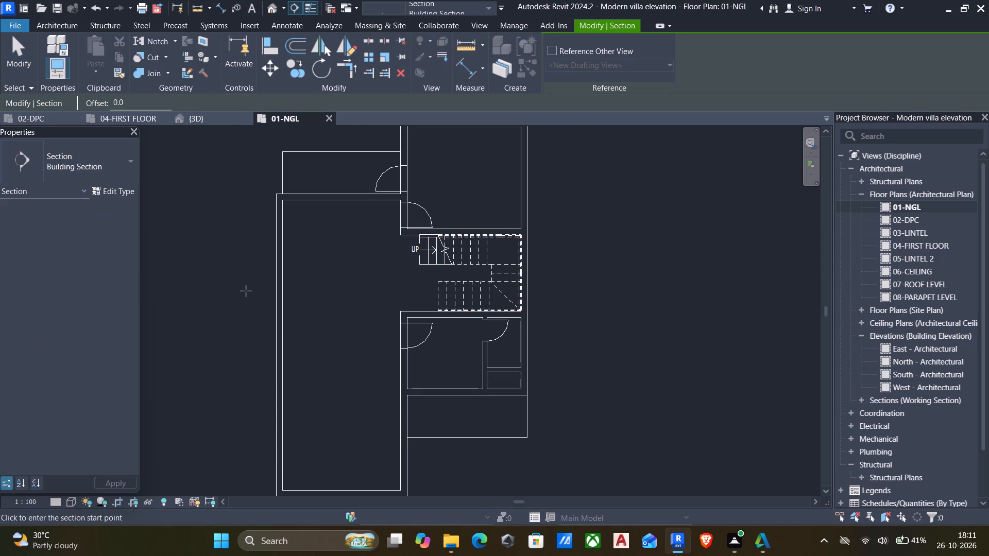
pyautogui.click(247, 273)
pyautogui.press('Escape')
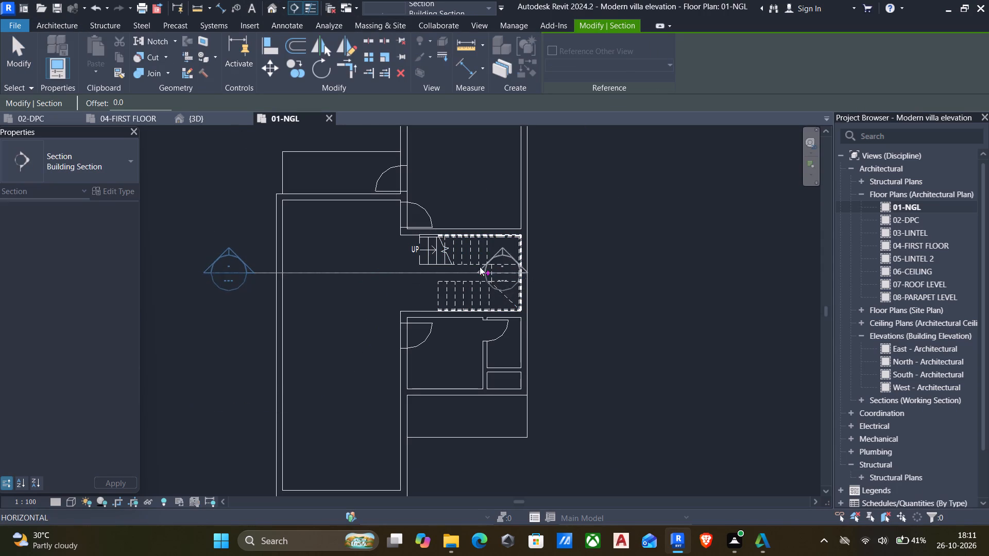
pyautogui.click(561, 300)
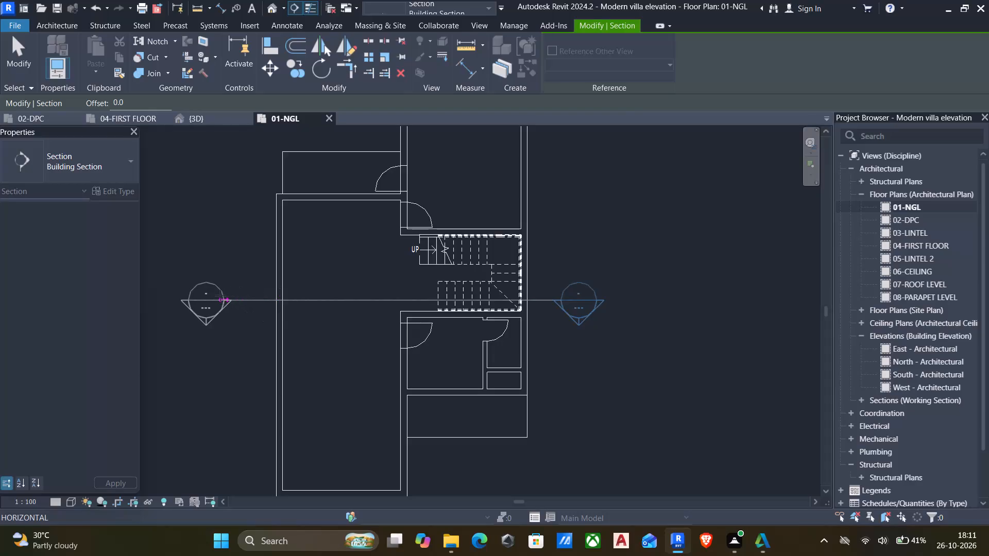
pyautogui.click(215, 295)
pyautogui.press('Escape')
# Open the view of the new section line through the southern stair flight.
pyautogui.rightClick(650, 323)
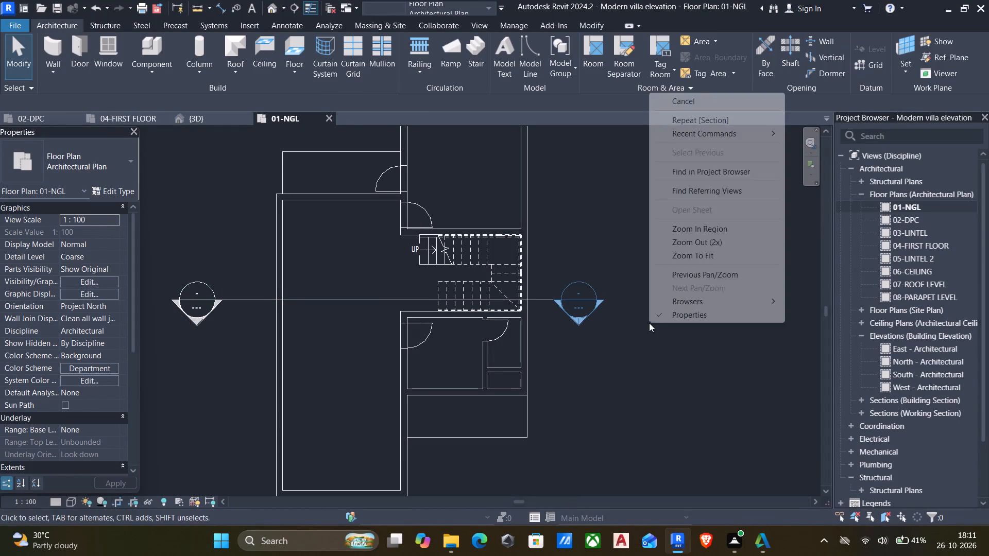
pyautogui.press('Escape')
pyautogui.click(593, 289)
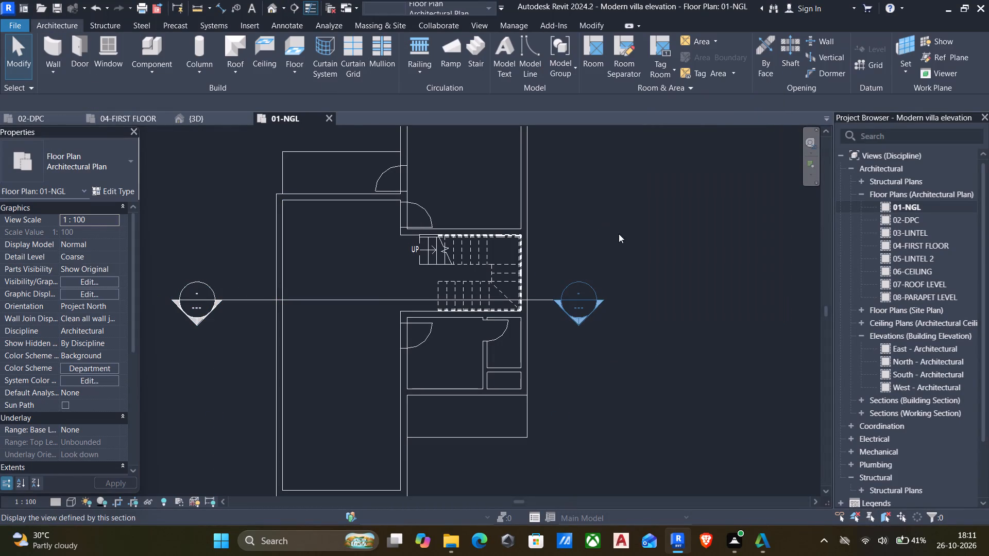
pyautogui.rightClick(624, 200)
pyautogui.press('Escape')
pyautogui.click(533, 297)
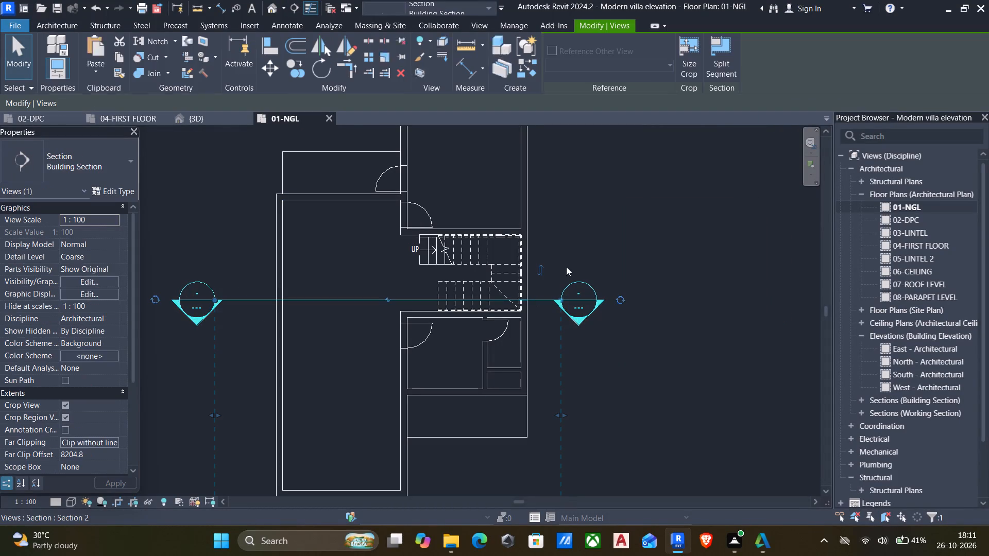
pyautogui.moveTo(884, 0); pyautogui.dragTo(988, 0, button='right')
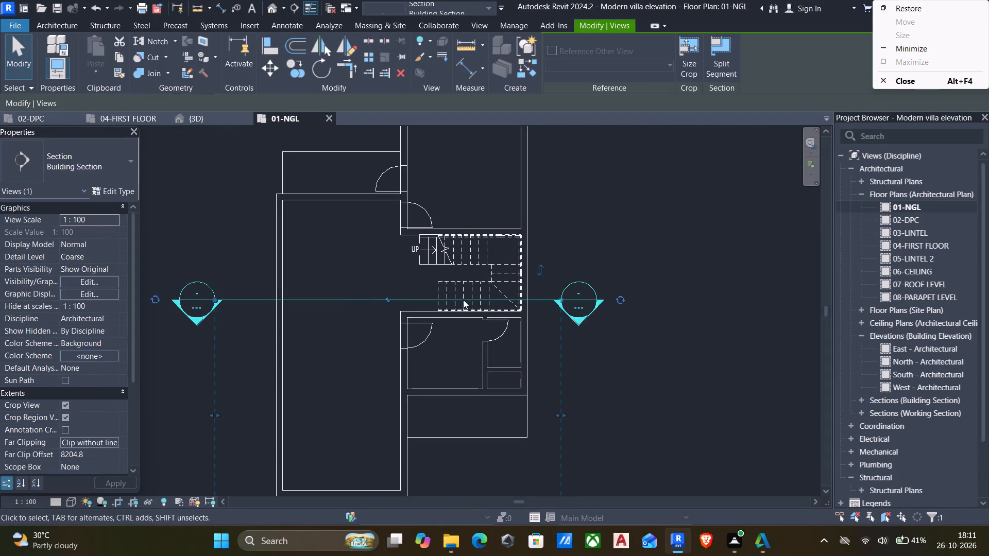
pyautogui.press('Escape')
pyautogui.click(550, 300)
pyautogui.rightClick(613, 186)
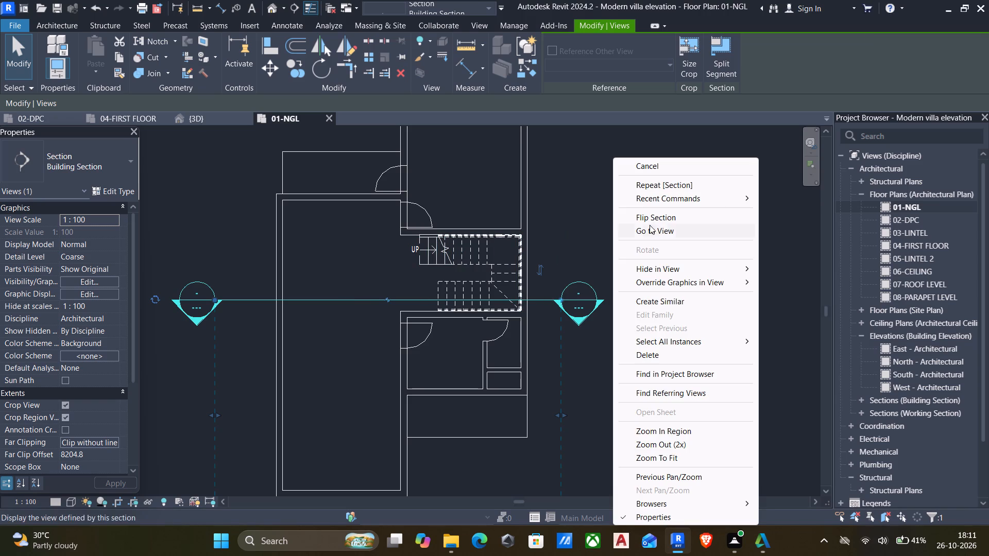
pyautogui.click(646, 228)
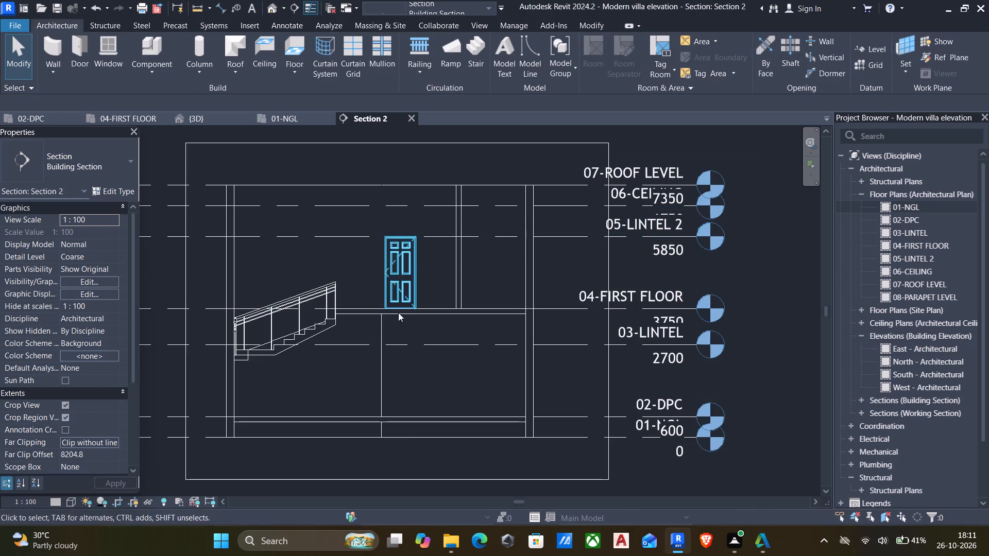
# Select the monolithic stair in the section, set the view to Shaded, and examine where its top step meets the first-floor slab.
pyautogui.scroll(5, 327, 350)
pyautogui.press('Escape')
pyautogui.scroll(5, 327, 297)
pyautogui.click(345, 279)
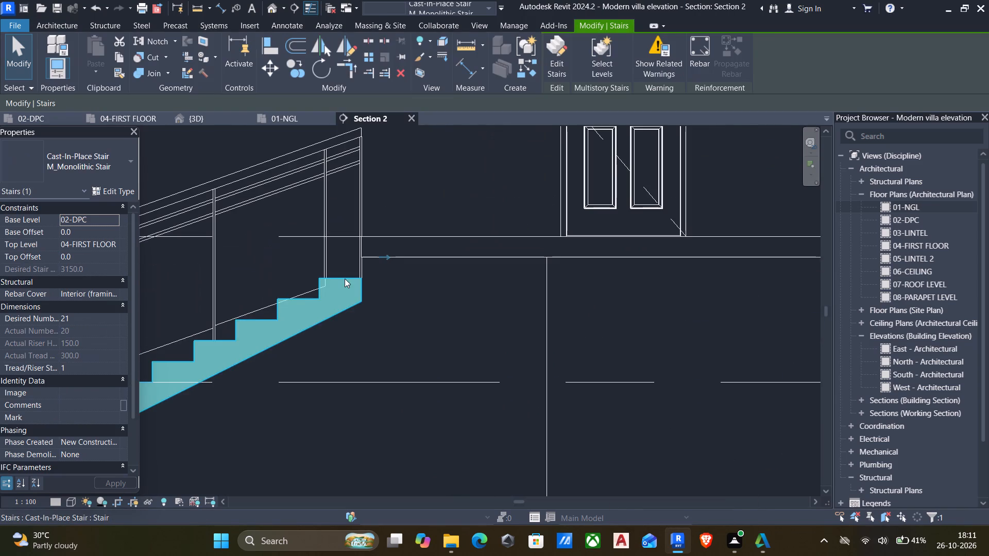
pyautogui.scroll(-5, 345, 279)
pyautogui.click(72, 503)
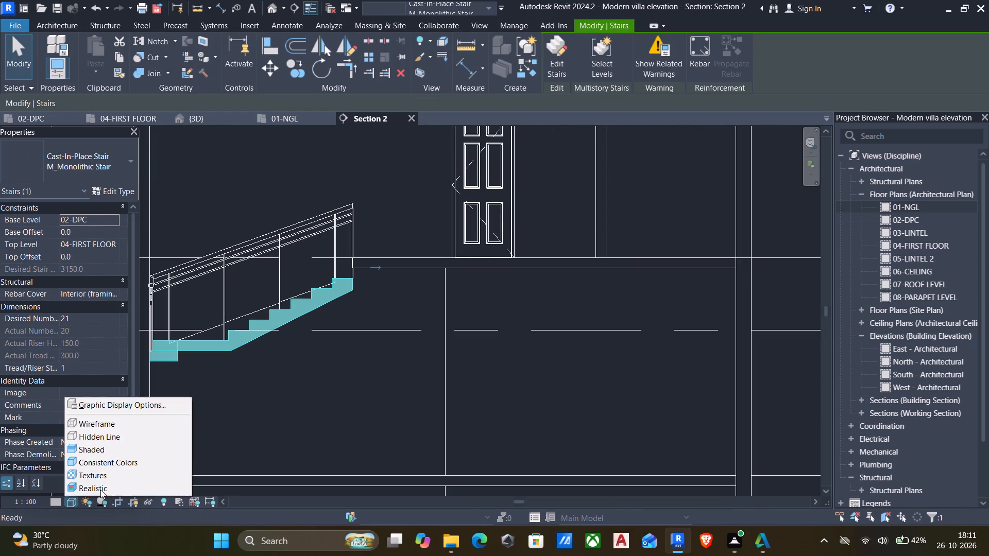
pyautogui.click(99, 452)
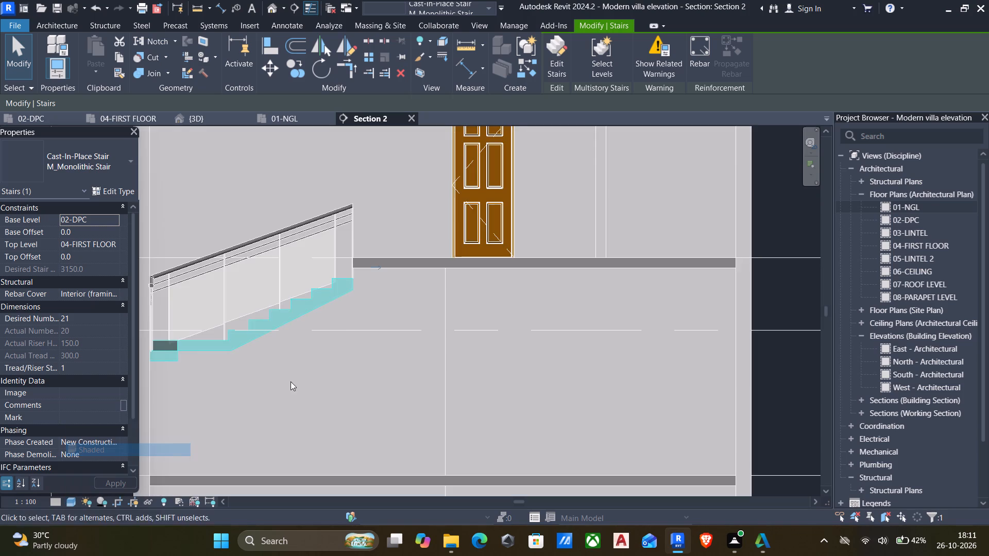
pyautogui.scroll(8, 403, 269)
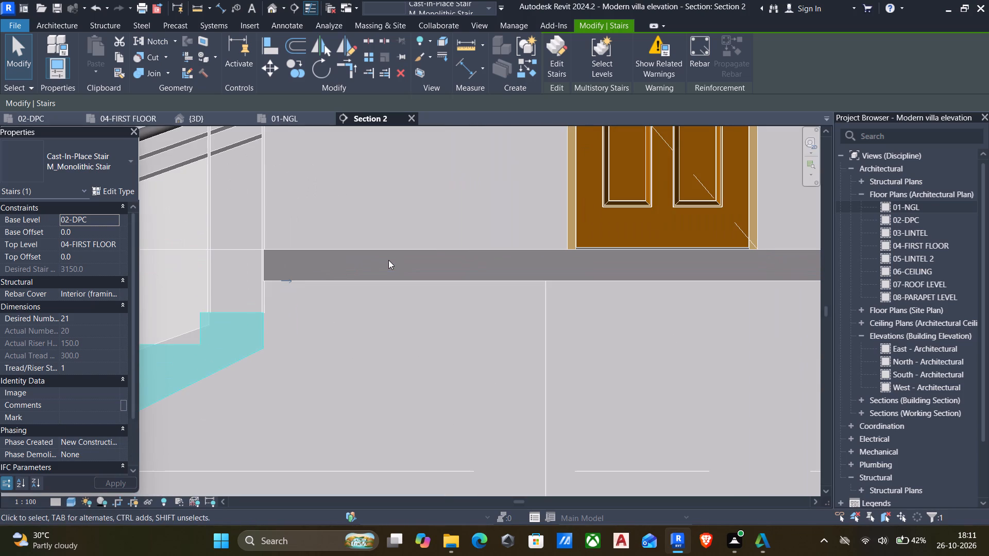
pyautogui.scroll(-6, 123, 334)
pyautogui.moveTo(180, 371); pyautogui.dragTo(455, 259, button='middle')
pyautogui.scroll(-4, 452, 258)
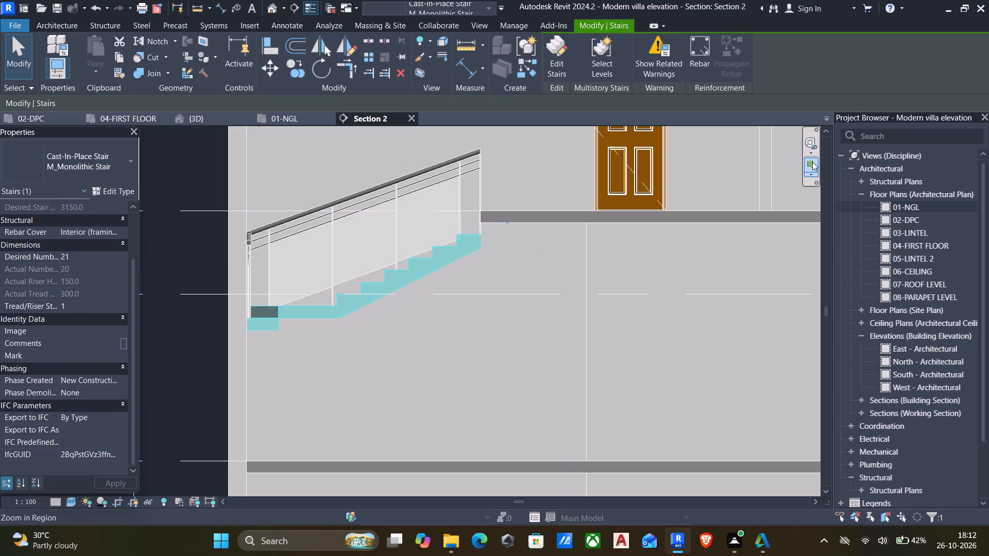
# Open the 02-DPC plan and enter sketch editing of the monolithic stair's run.
pyautogui.doubleClick(884, 219)
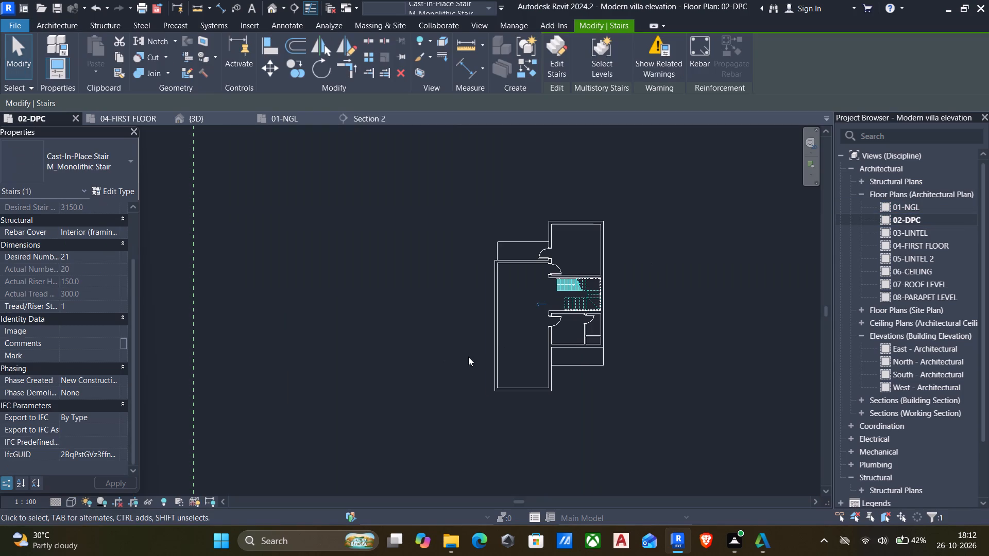
pyautogui.scroll(5, 570, 303)
pyautogui.scroll(6, 605, 276)
pyautogui.scroll(1, 582, 341)
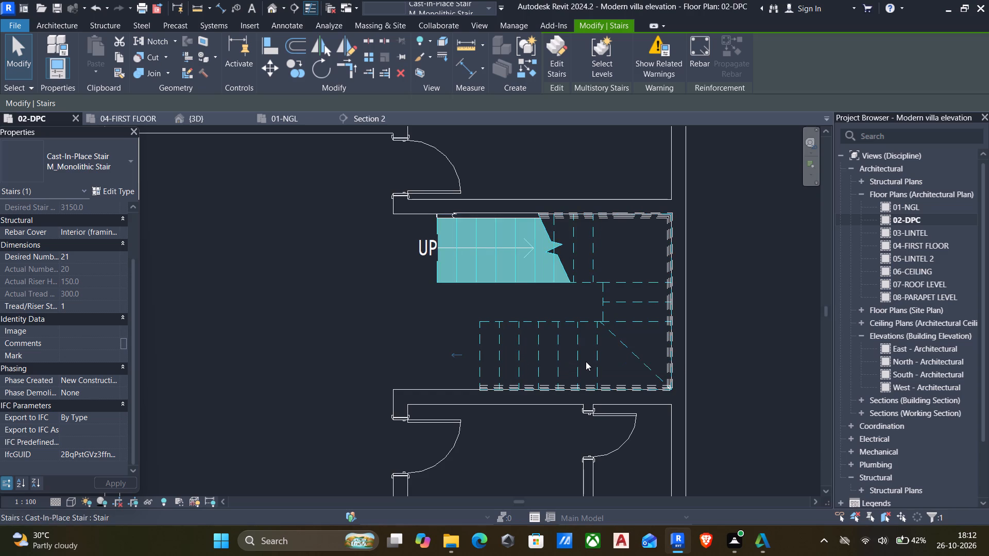
pyautogui.scroll(-2, 467, 283)
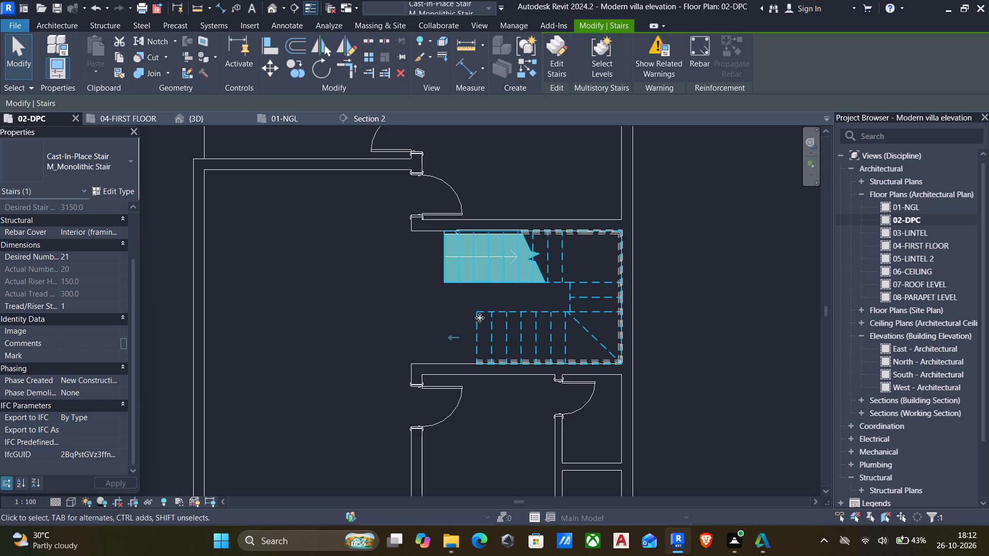
pyautogui.click(554, 57)
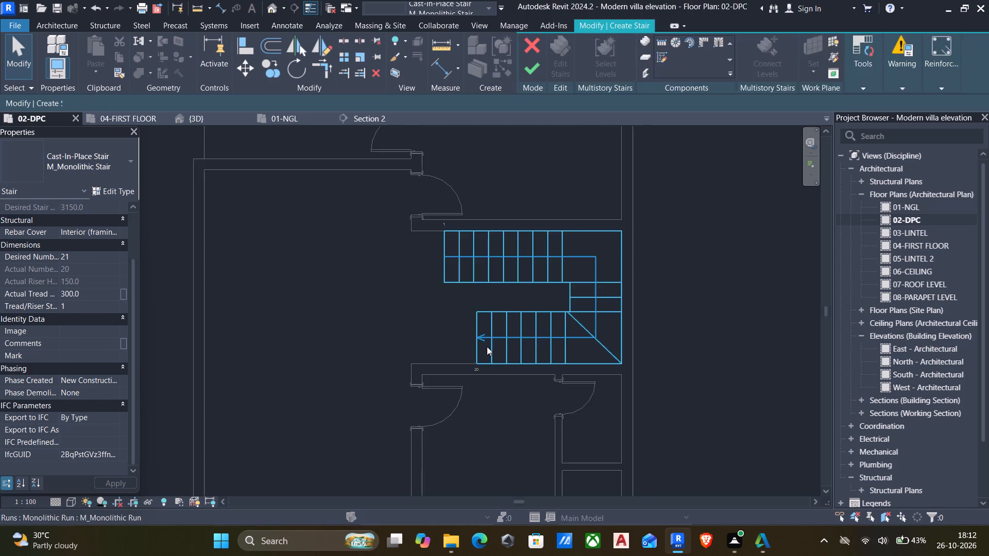
pyautogui.scroll(1, 482, 335)
pyautogui.click(476, 326)
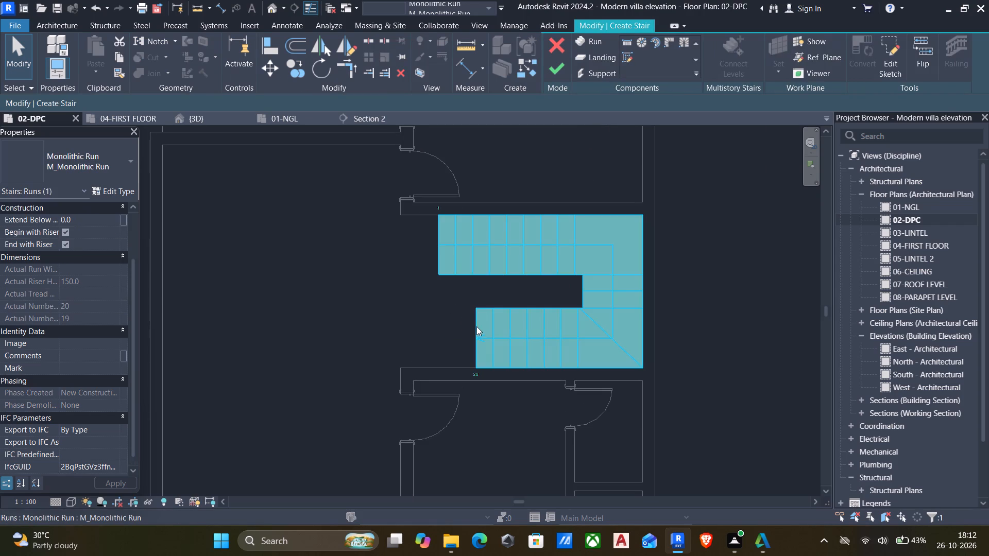
pyautogui.click(890, 66)
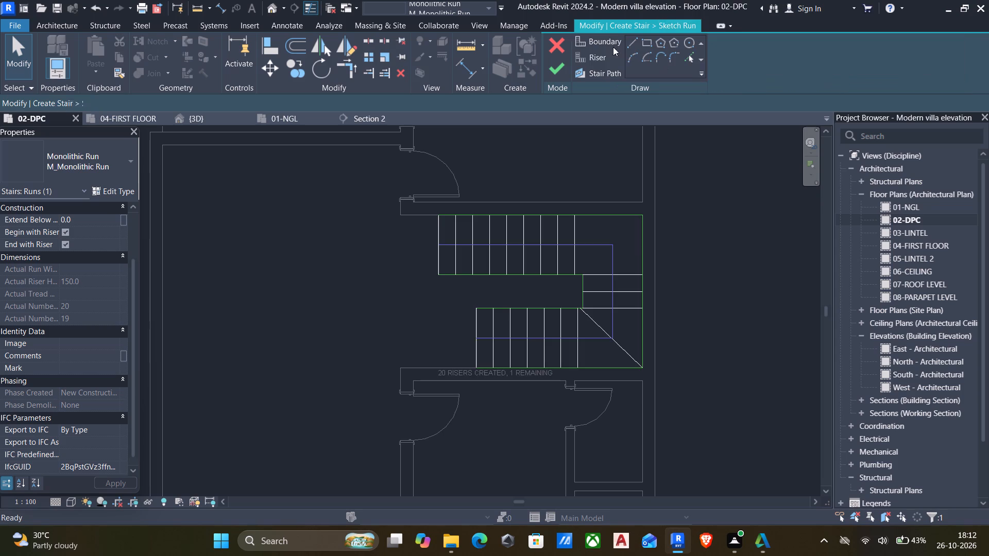
# Offset a copy of the last riser of the southern flight 300 mm to the west.
pyautogui.click(299, 43)
pyautogui.scroll(3, 470, 336)
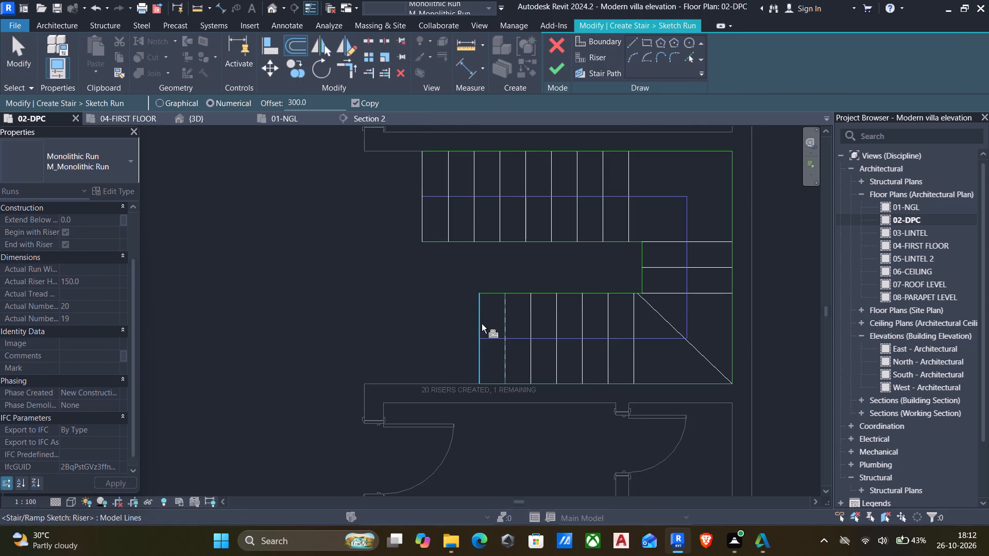
pyautogui.click(476, 323)
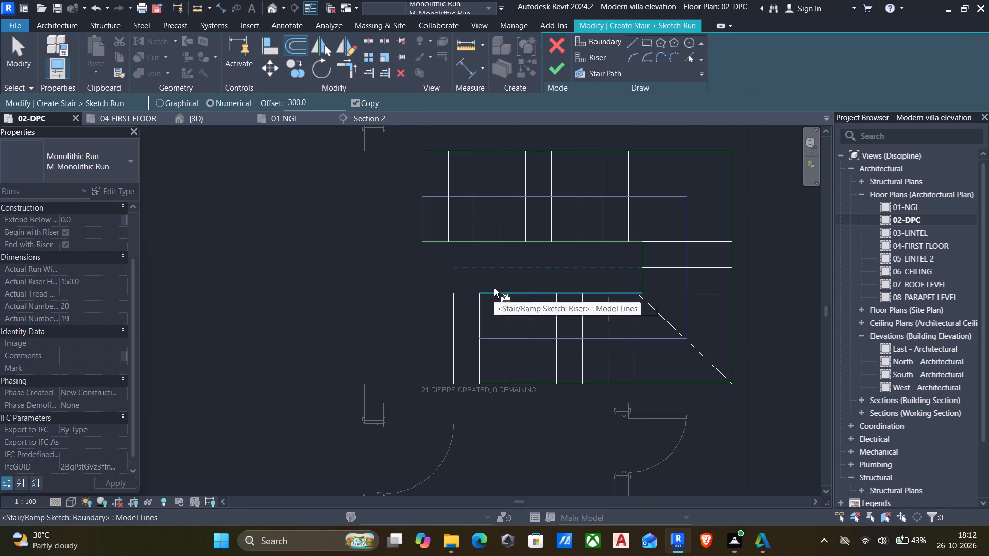
# Extend both boundary lines of the southern flight to form corners with the new end riser.
pyautogui.write('tr')
pyautogui.click(496, 295)
pyautogui.click(460, 297)
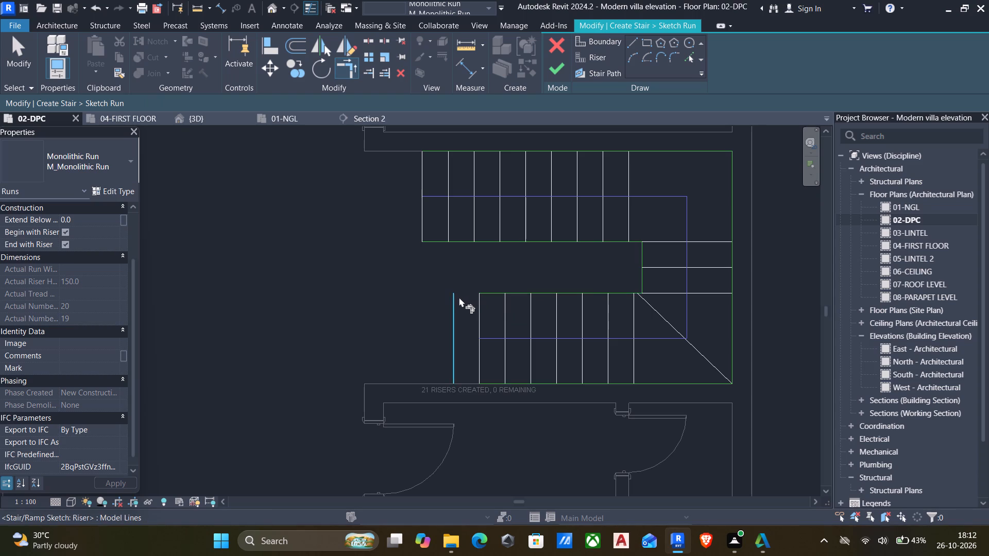
pyautogui.click(494, 295)
pyautogui.click(453, 305)
pyautogui.click(518, 378)
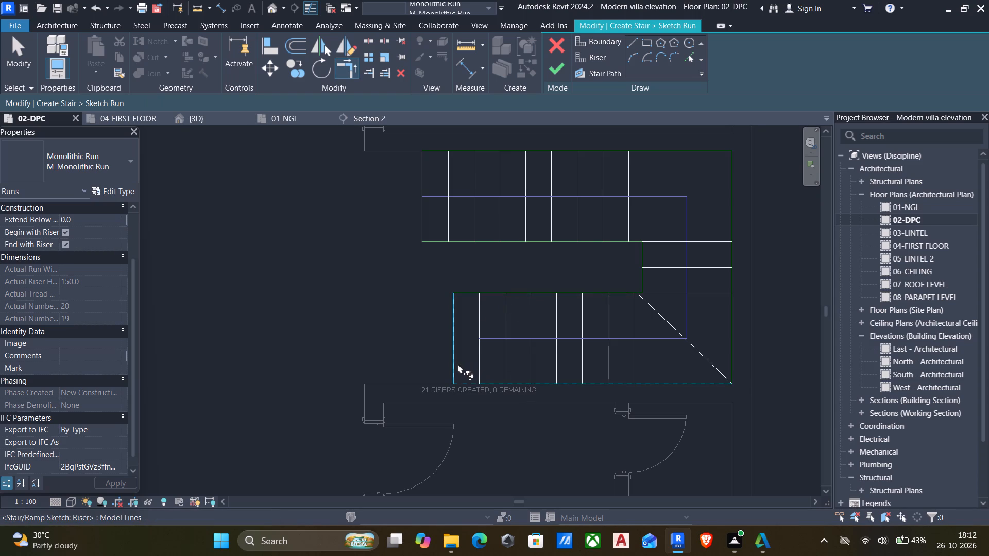
pyautogui.click(457, 363)
pyautogui.scroll(-3, 452, 355)
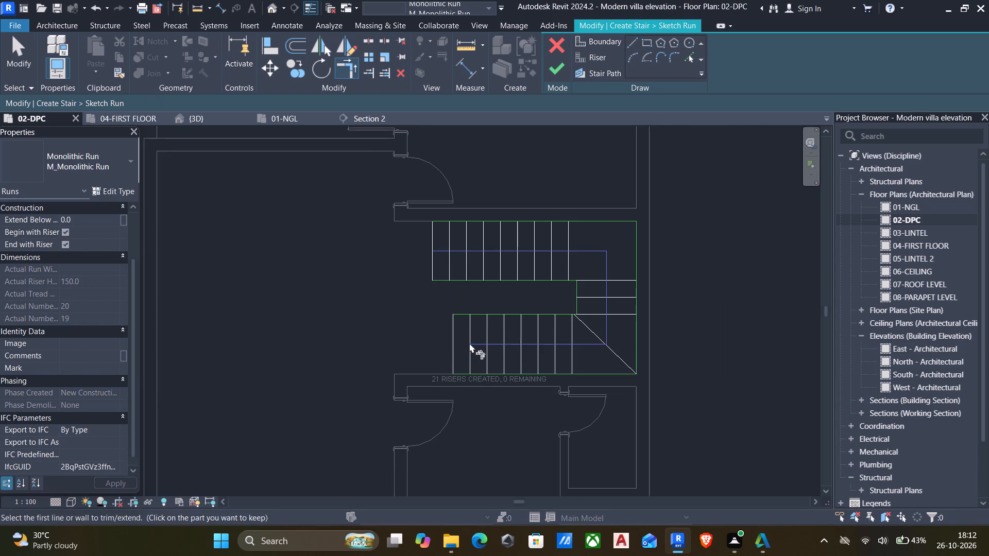
pyautogui.press('Escape')
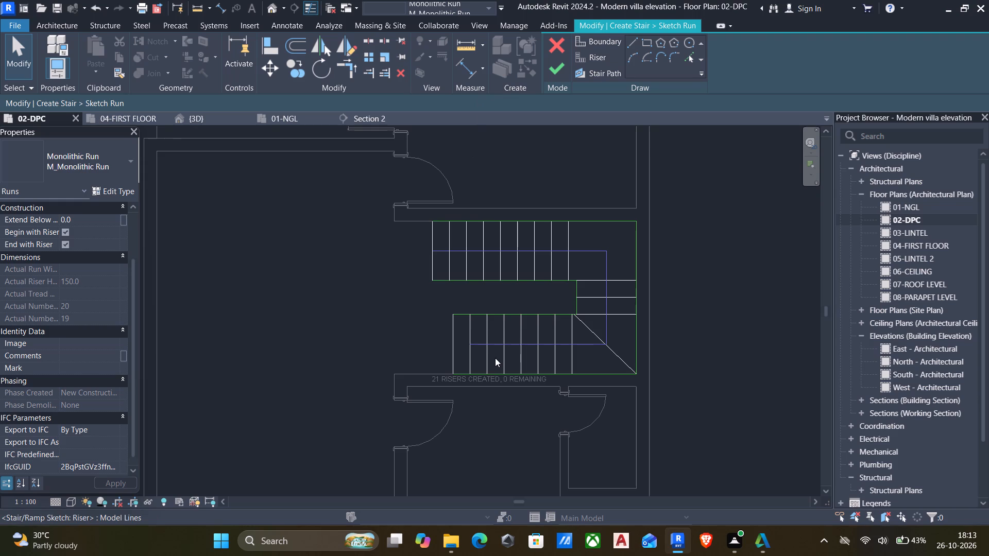
# Stretch the stair path to the midpoint of the new end riser, and finish the run sketch and stair edit.
pyautogui.click(495, 342)
pyautogui.moveTo(471, 341); pyautogui.dragTo(452, 341)
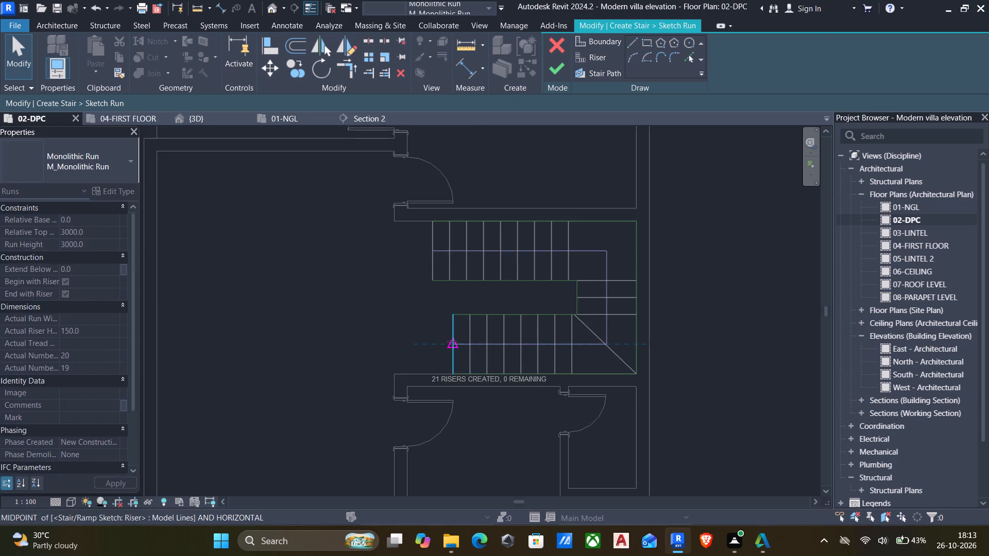
pyautogui.moveTo(452, 341); pyautogui.dragTo(451, 341)
pyautogui.click(554, 71)
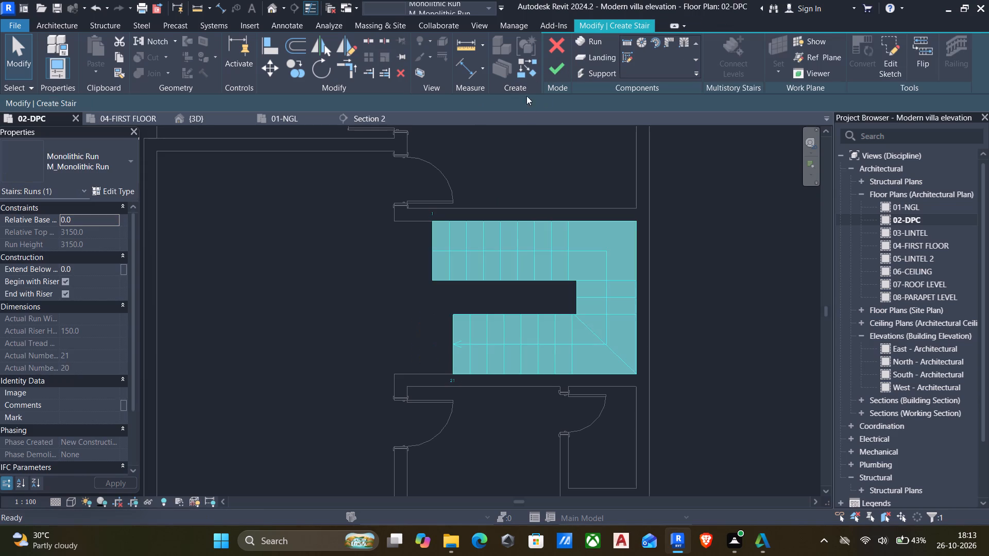
pyautogui.click(553, 68)
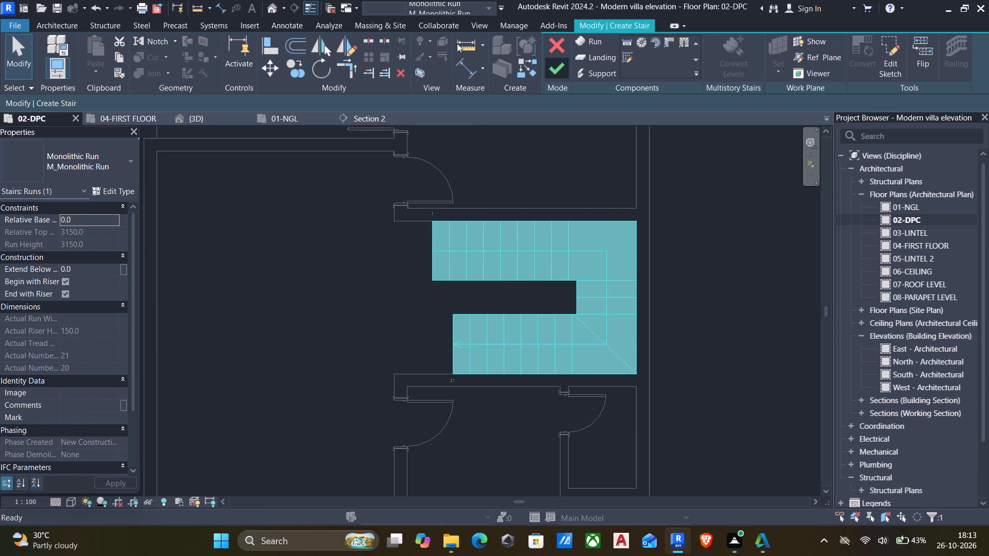
# Open the 3D view and examine from several angles where the stair's top steps meet the first-floor slab.
pyautogui.click(271, 11)
pyautogui.scroll(-2, 408, 237)
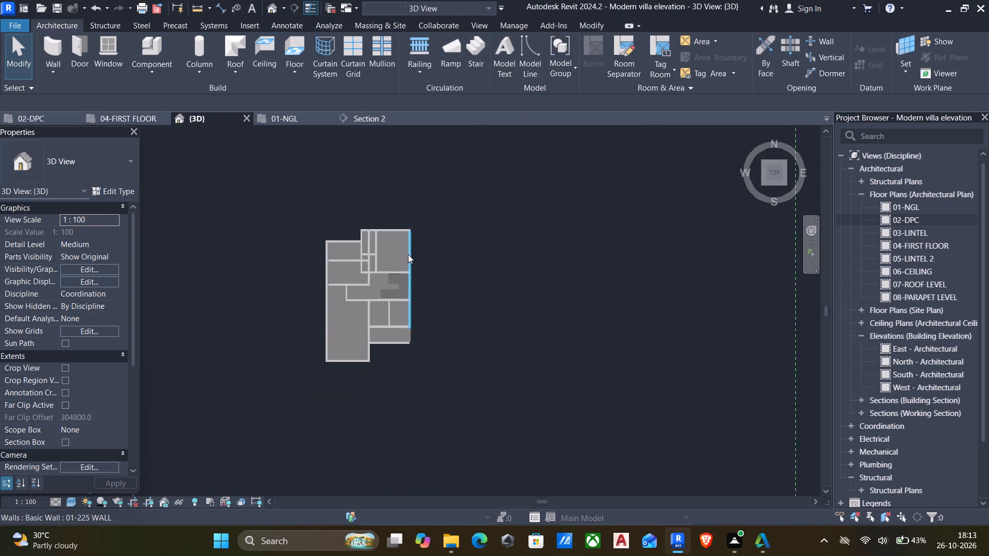
pyautogui.scroll(-1, 408, 254)
pyautogui.scroll(-7, 253, 180)
pyautogui.keyDown('shift'); pyautogui.moveTo(335, 259); pyautogui.dragTo(283, 119, button='middle'); pyautogui.keyUp('shift')
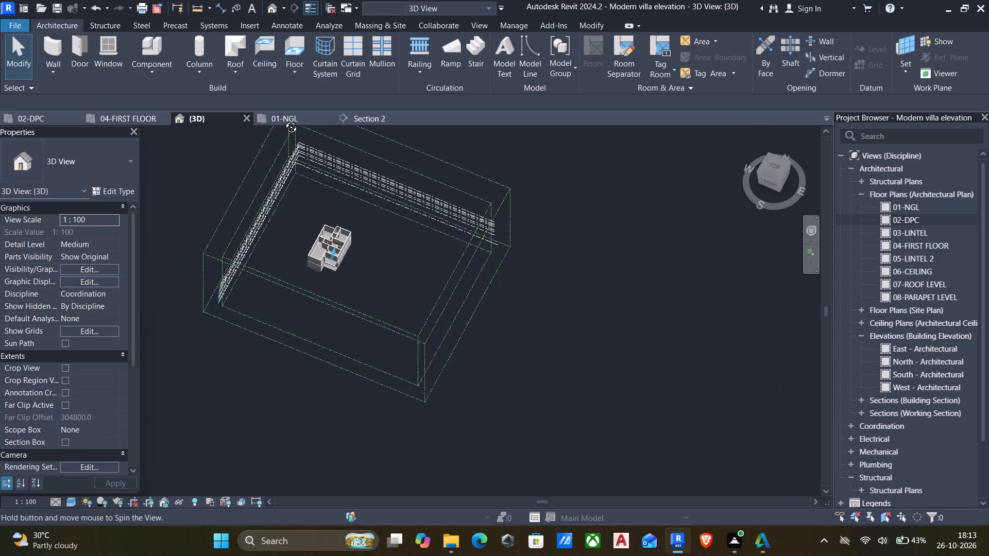
pyautogui.keyDown('shift'); pyautogui.moveTo(283, 119); pyautogui.dragTo(284, 119, button='middle'); pyautogui.keyUp('shift')
pyautogui.scroll(7, 400, 287)
pyautogui.scroll(6, 263, 241)
pyautogui.moveTo(254, 239); pyautogui.dragTo(389, 459, button='middle')
pyautogui.scroll(-2, 398, 454)
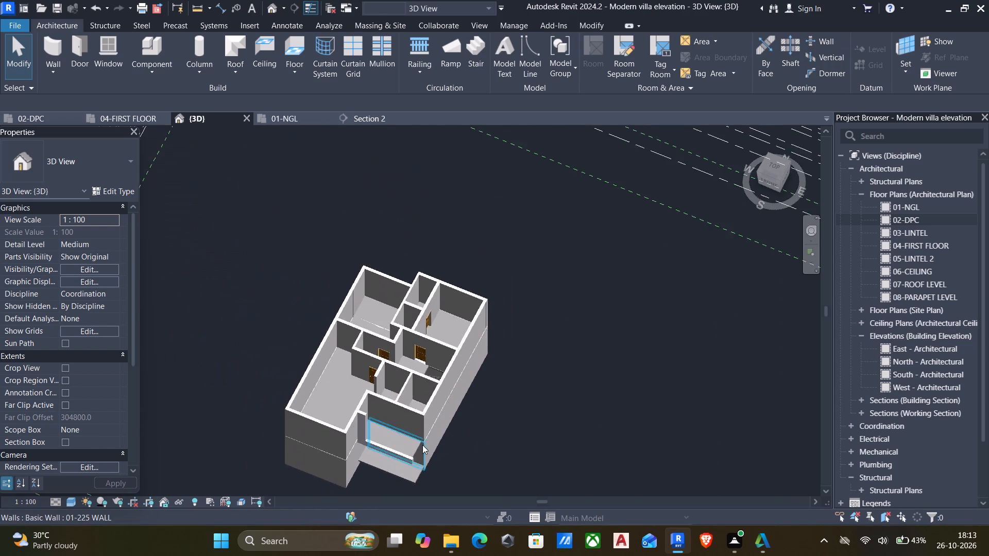
pyautogui.scroll(-1, 422, 445)
pyautogui.keyDown('shift'); pyautogui.moveTo(425, 441); pyautogui.dragTo(410, 555, button='middle'); pyautogui.keyUp('shift')
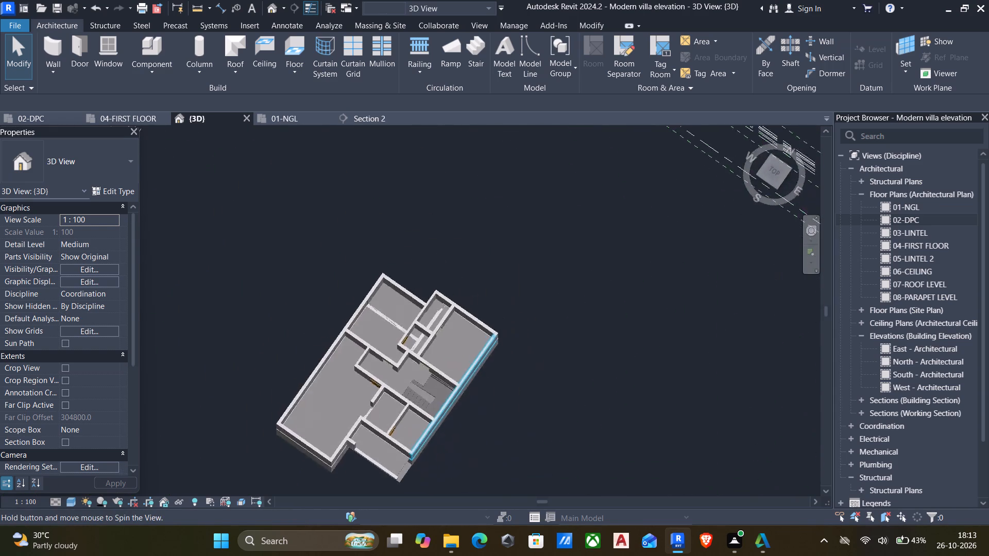
pyautogui.keyDown('shift'); pyautogui.moveTo(410, 555); pyautogui.dragTo(144, 481, button='middle'); pyautogui.keyUp('shift')
pyautogui.scroll(5, 585, 347)
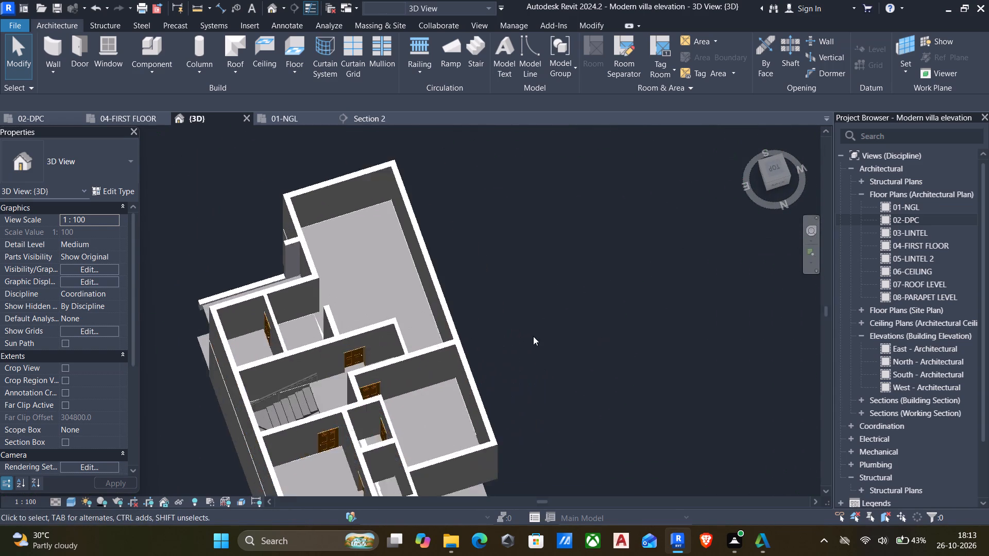
pyautogui.scroll(1, 533, 336)
pyautogui.moveTo(212, 392); pyautogui.dragTo(434, 304, button='middle')
pyautogui.scroll(6, 462, 312)
pyautogui.scroll(-1, 415, 347)
pyautogui.keyDown('shift'); pyautogui.moveTo(415, 348); pyautogui.dragTo(421, 334, button='middle'); pyautogui.keyUp('shift')
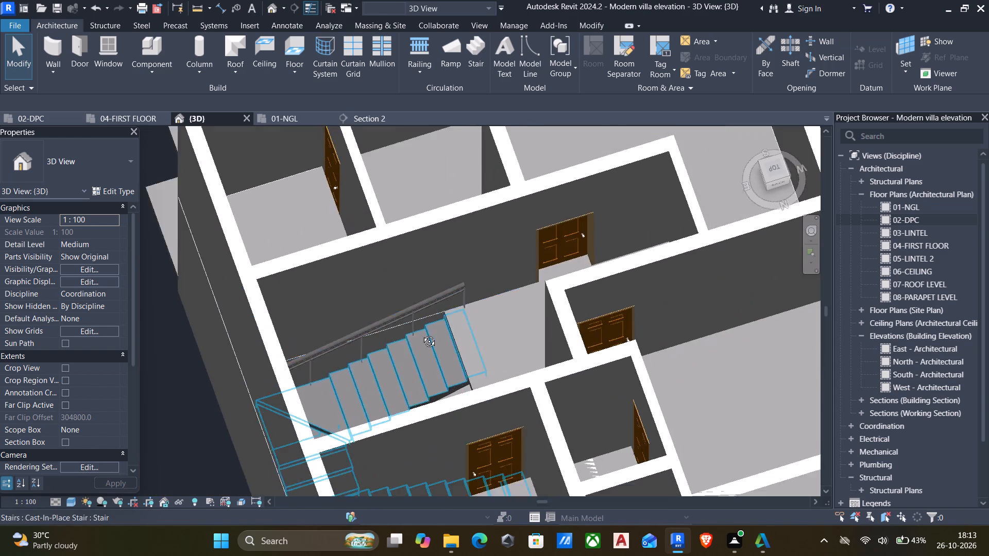
pyautogui.keyDown('shift'); pyautogui.moveTo(421, 334); pyautogui.dragTo(571, 343, button='middle'); pyautogui.keyUp('shift')
pyautogui.scroll(5, 355, 335)
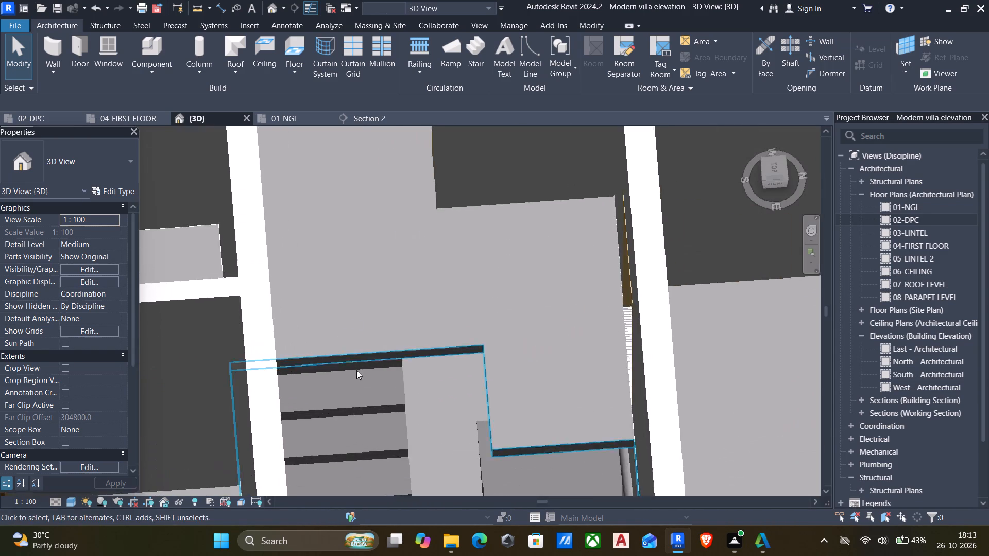
pyautogui.scroll(-1, 371, 389)
pyautogui.moveTo(371, 389); pyautogui.dragTo(373, 317, button='middle')
pyautogui.keyDown('shift'); pyautogui.moveTo(373, 317); pyautogui.dragTo(362, 260, button='middle'); pyautogui.keyUp('shift')
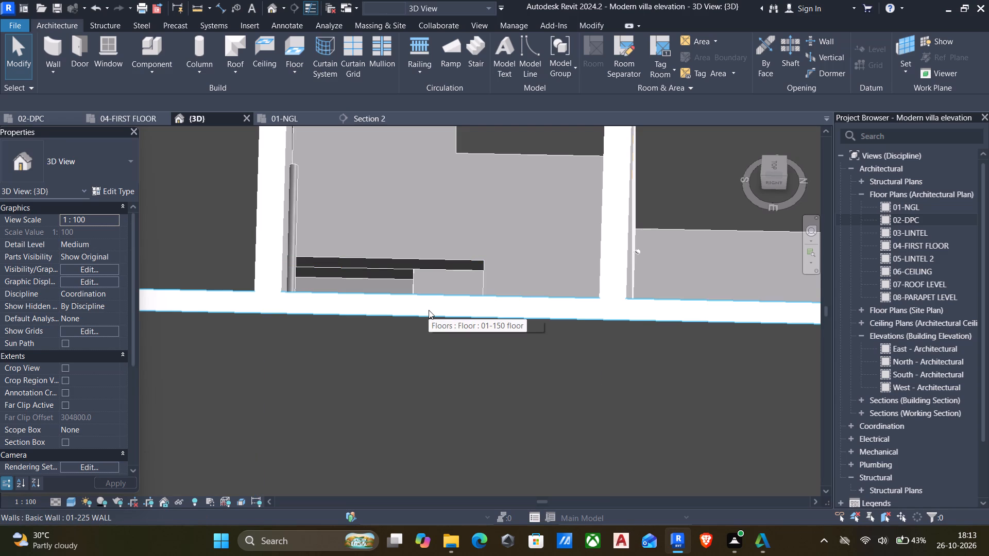
pyautogui.scroll(-6, 459, 346)
pyautogui.keyDown('shift'); pyautogui.moveTo(486, 316); pyautogui.dragTo(428, 333, button='middle'); pyautogui.keyUp('shift')
pyautogui.scroll(6, 428, 330)
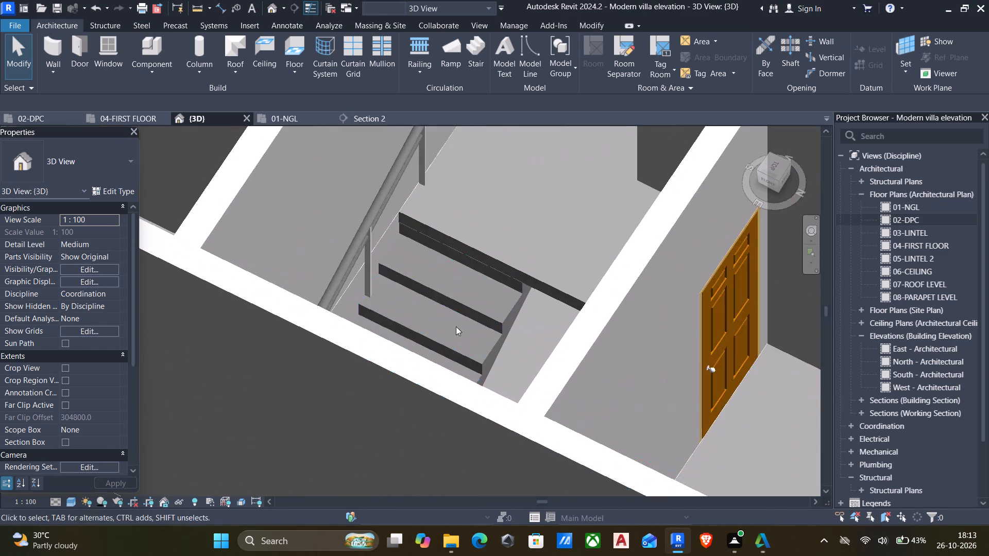
pyautogui.scroll(6, 529, 265)
# Select the first-floor slab and examine its edge and level from the model's right side.
pyautogui.click(505, 283)
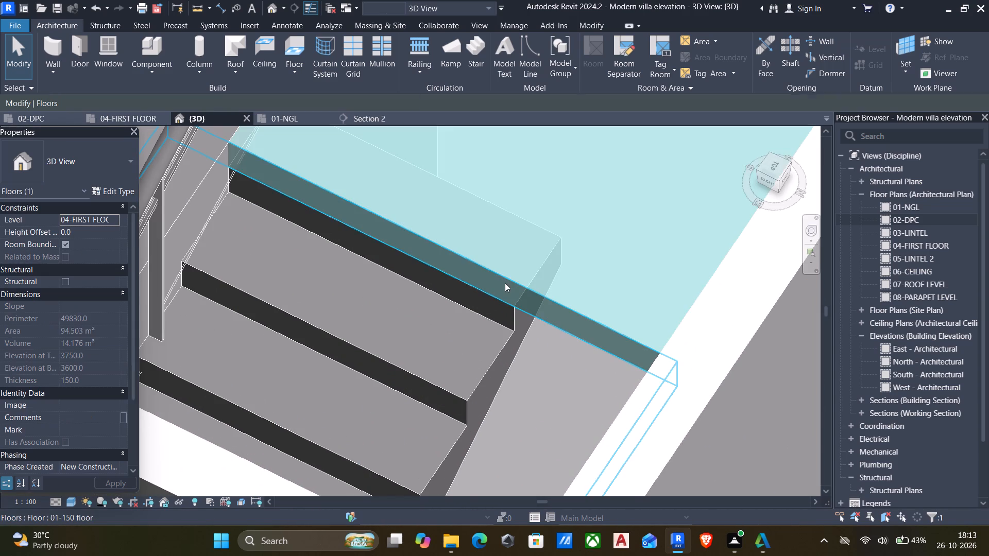
pyautogui.scroll(-6, 505, 283)
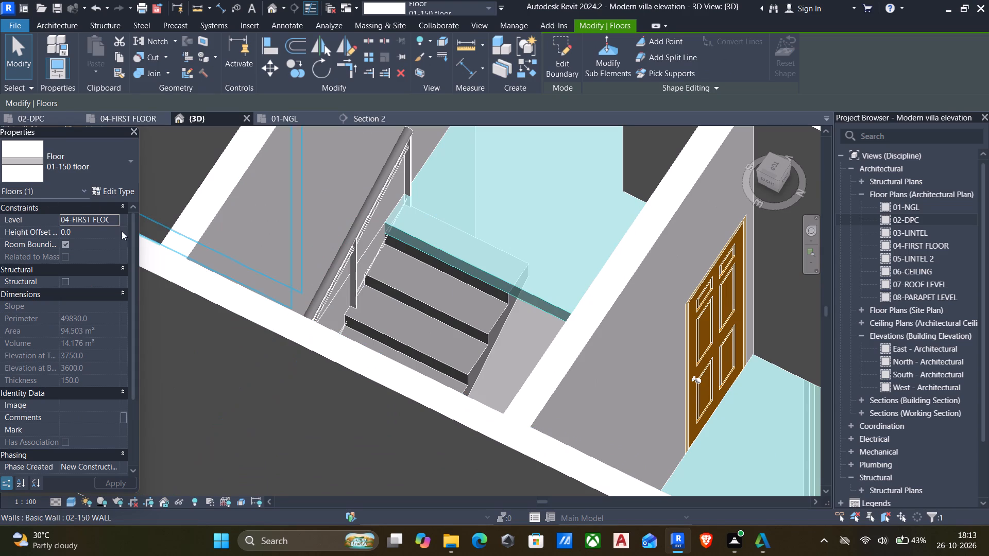
pyautogui.scroll(-7, 114, 221)
pyautogui.scroll(-6, 330, 289)
pyautogui.keyDown('shift'); pyautogui.moveTo(345, 299); pyautogui.dragTo(353, 287, button='middle'); pyautogui.keyUp('shift')
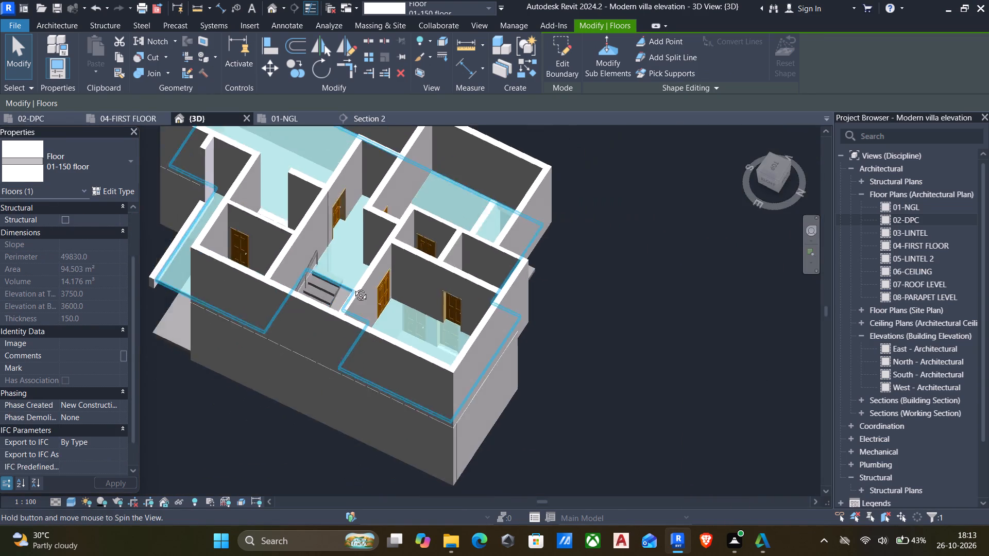
pyautogui.keyDown('shift'); pyautogui.moveTo(353, 287); pyautogui.dragTo(480, 38, button='middle'); pyautogui.keyUp('shift')
pyautogui.scroll(3, 414, 147)
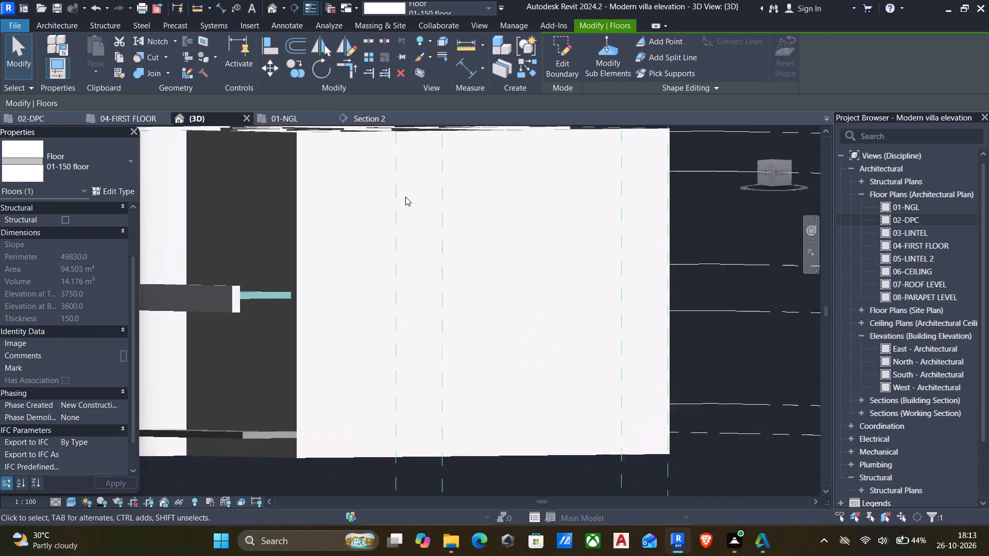
pyautogui.scroll(2, 405, 197)
pyautogui.keyDown('shift'); pyautogui.moveTo(405, 197); pyautogui.dragTo(413, 259, button='middle'); pyautogui.keyUp('shift')
pyautogui.keyDown('shift'); pyautogui.scroll(-6, 414, 258); pyautogui.keyUp('shift')
pyautogui.moveTo(414, 258); pyautogui.dragTo(450, 226, button='middle')
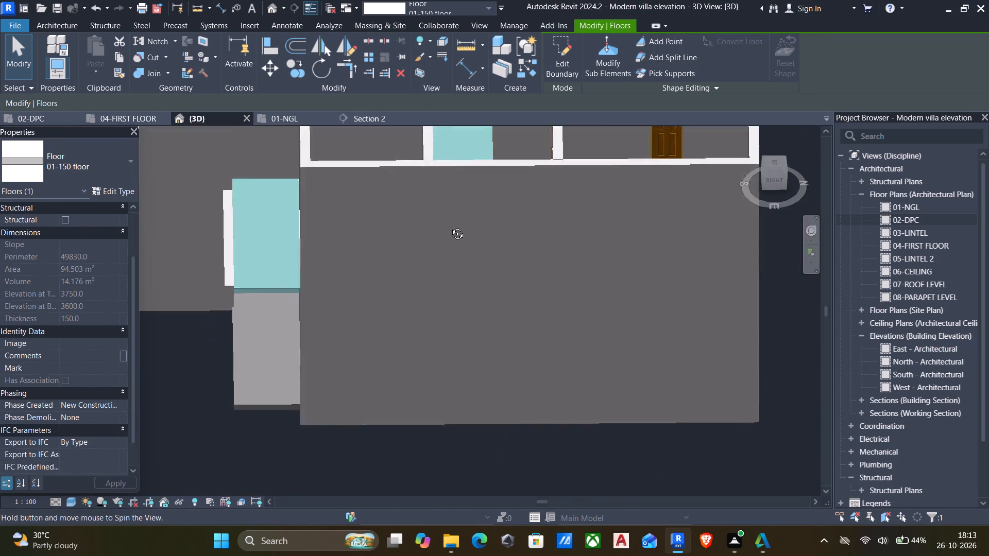
pyautogui.moveTo(450, 226); pyautogui.dragTo(469, 98, button='middle')
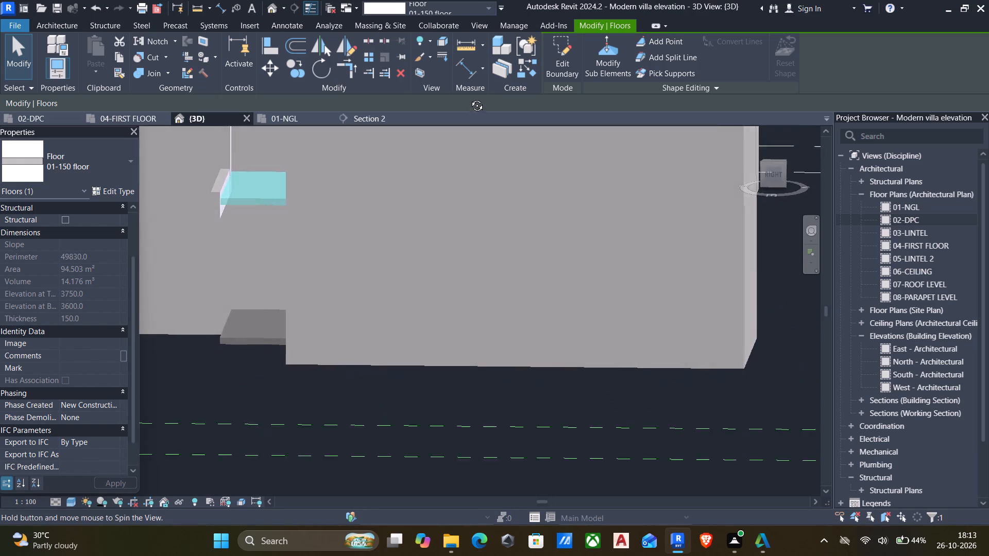
pyautogui.moveTo(469, 98); pyautogui.dragTo(471, 91, button='middle')
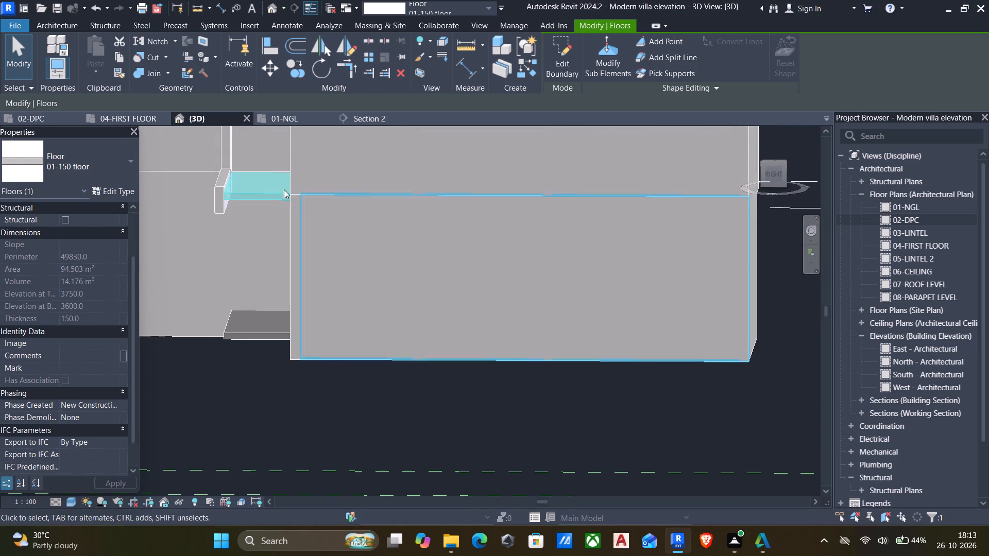
pyautogui.scroll(-2, 301, 234)
pyautogui.keyDown('shift'); pyautogui.moveTo(301, 235); pyautogui.dragTo(321, 205, button='middle'); pyautogui.keyUp('shift')
pyautogui.keyDown('shift'); pyautogui.scroll(1, 333, 204); pyautogui.keyUp('shift')
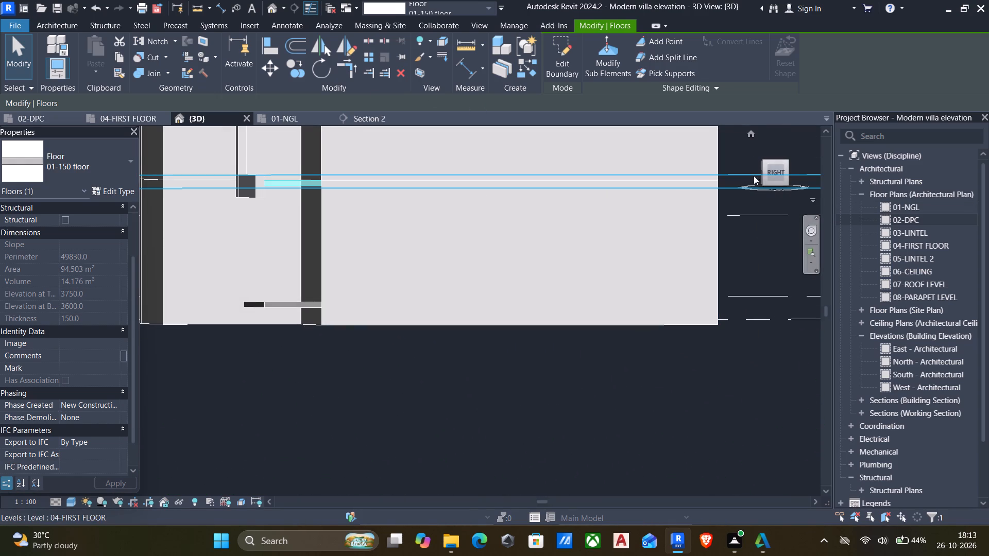
pyautogui.click(769, 165)
pyautogui.scroll(6, 371, 311)
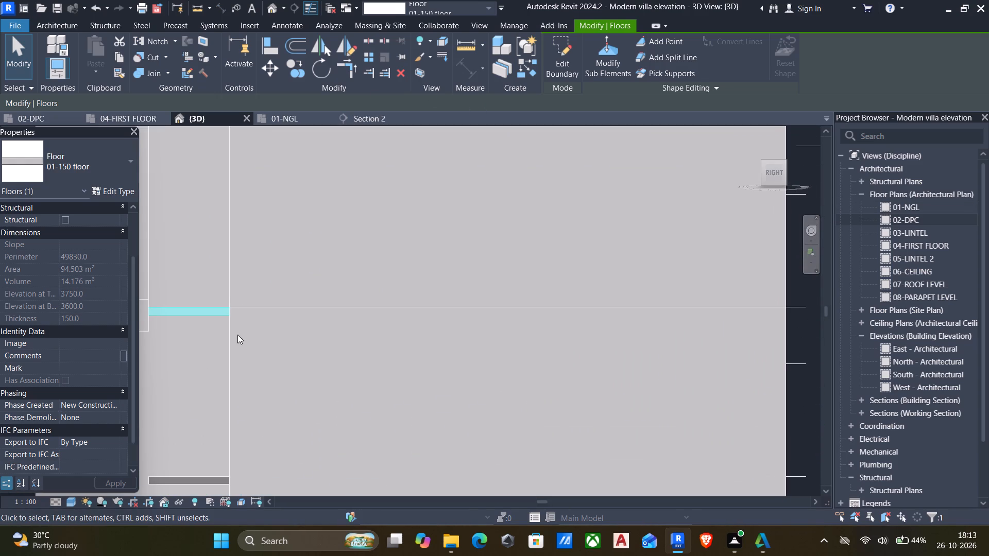
pyautogui.moveTo(457, 324); pyautogui.dragTo(650, 298, button='middle')
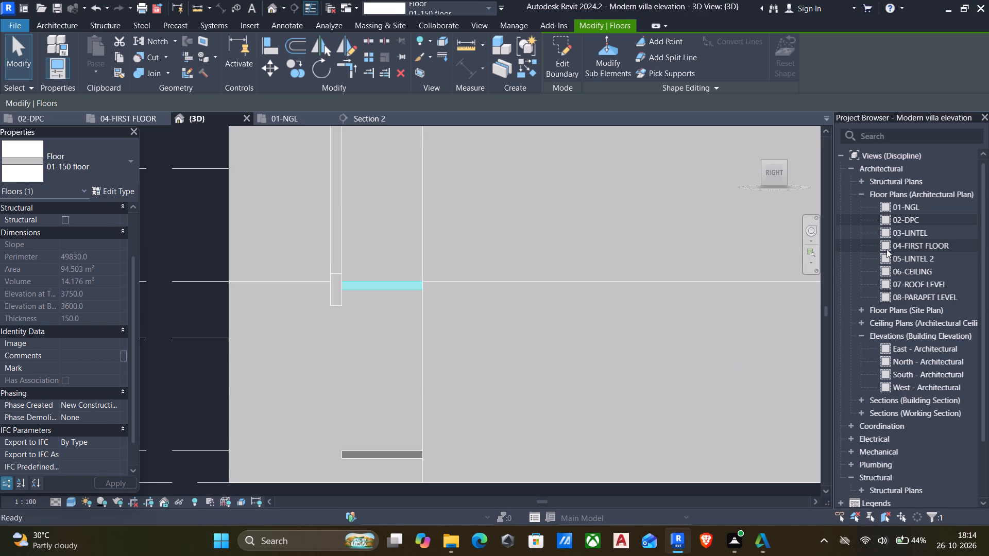
# In the 04-FIRST FLOOR plan, edit the slab boundary, aligning the short stairwell edge beside the northern flight with the southern flight's inner edge.
pyautogui.doubleClick(886, 249)
pyautogui.scroll(-5, 679, 282)
pyautogui.click(388, 266)
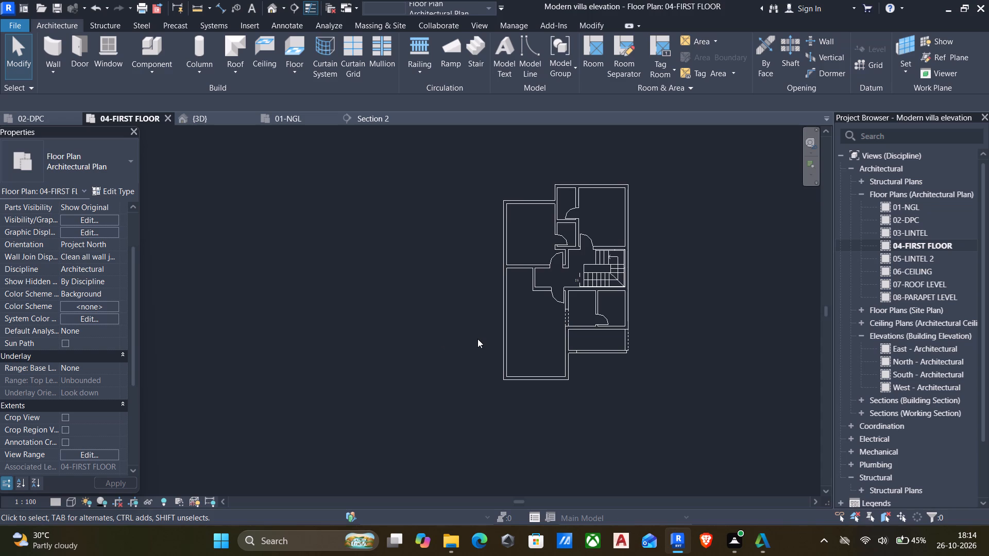
pyautogui.scroll(5, 581, 289)
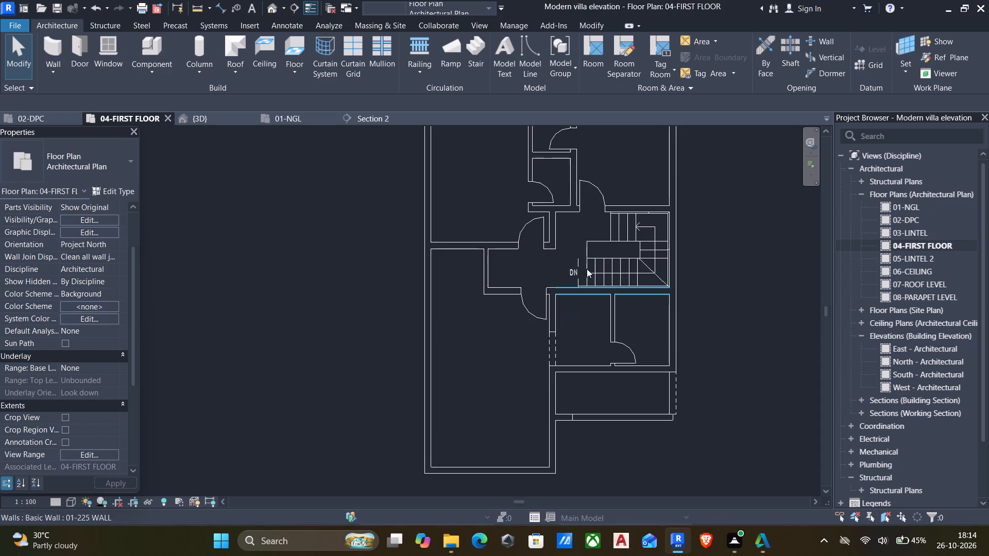
pyautogui.click(602, 244)
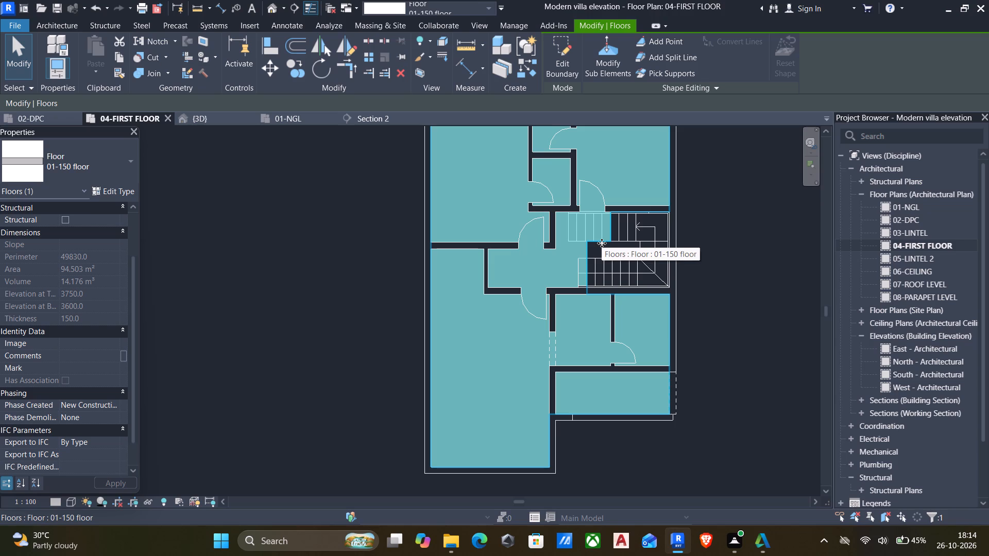
pyautogui.click(566, 53)
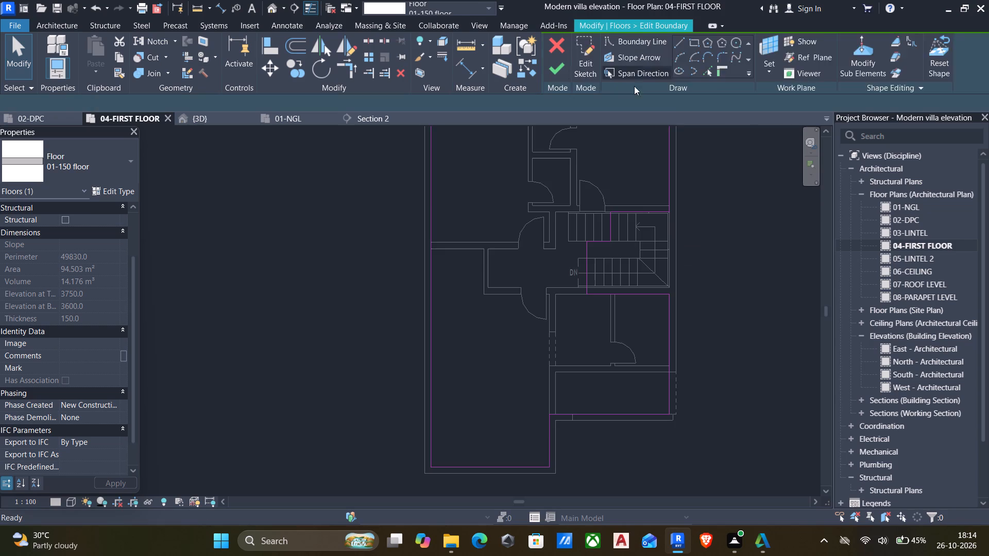
pyautogui.click(606, 240)
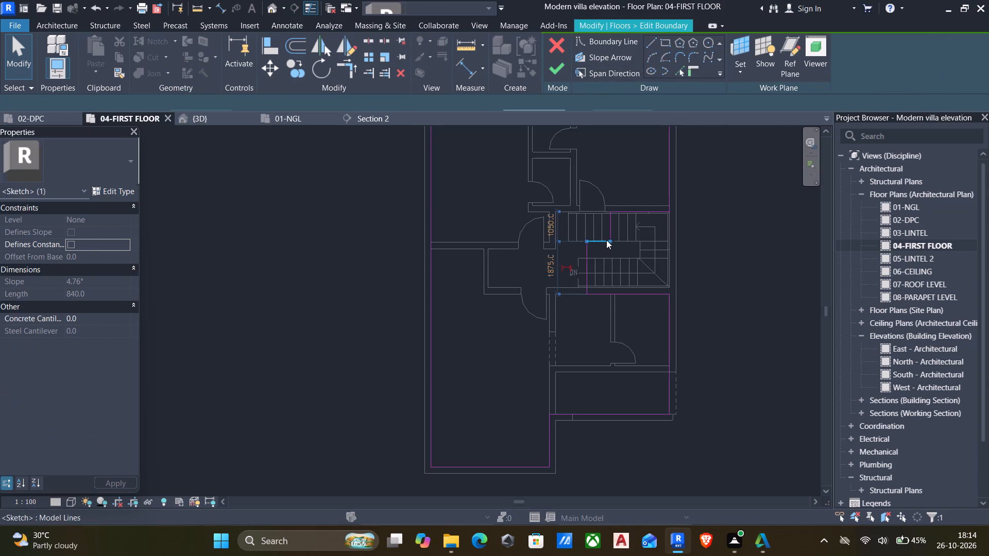
pyautogui.scroll(4, 600, 304)
pyautogui.write('al')
pyautogui.scroll(1, 604, 282)
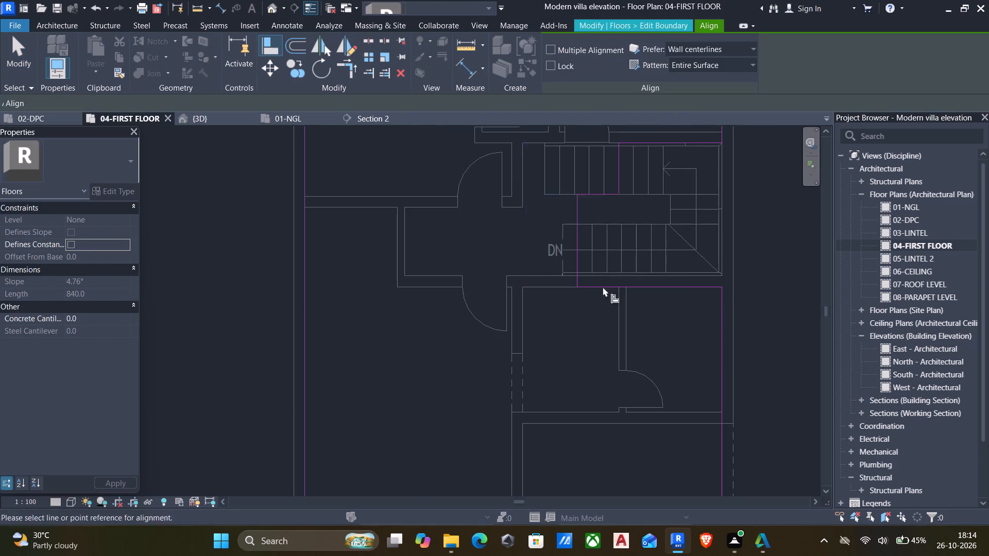
pyautogui.scroll(5, 603, 287)
pyautogui.click(584, 198)
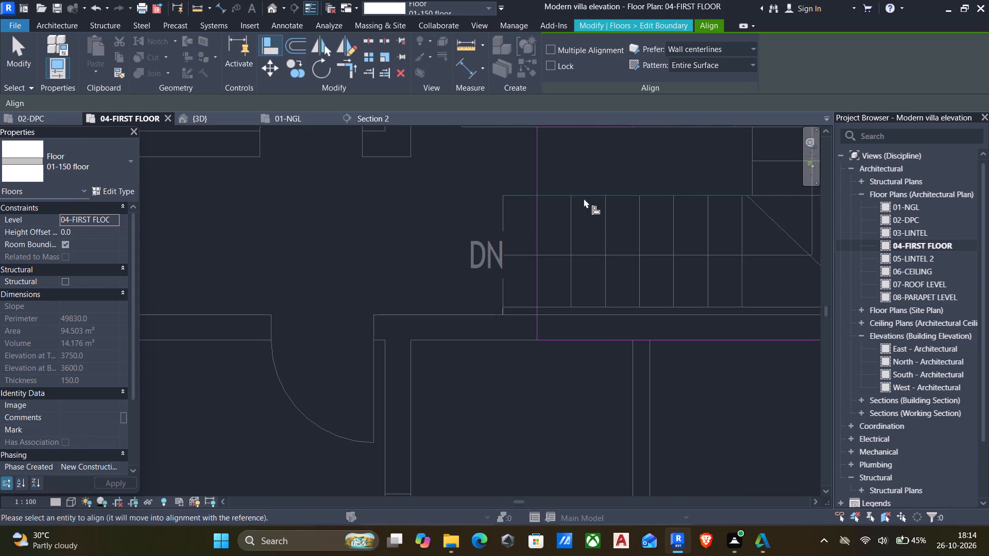
pyautogui.scroll(-3, 580, 168)
pyautogui.click(579, 141)
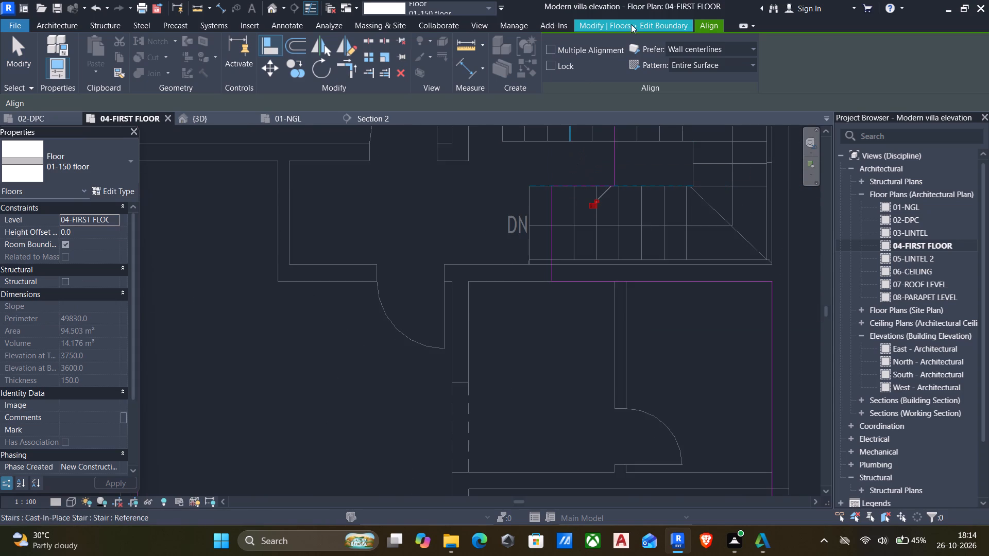
# Finish the slab boundary edit without attaching the walls below to the slab's bottom, and clear the selection.
pyautogui.click(656, 23)
pyautogui.click(547, 68)
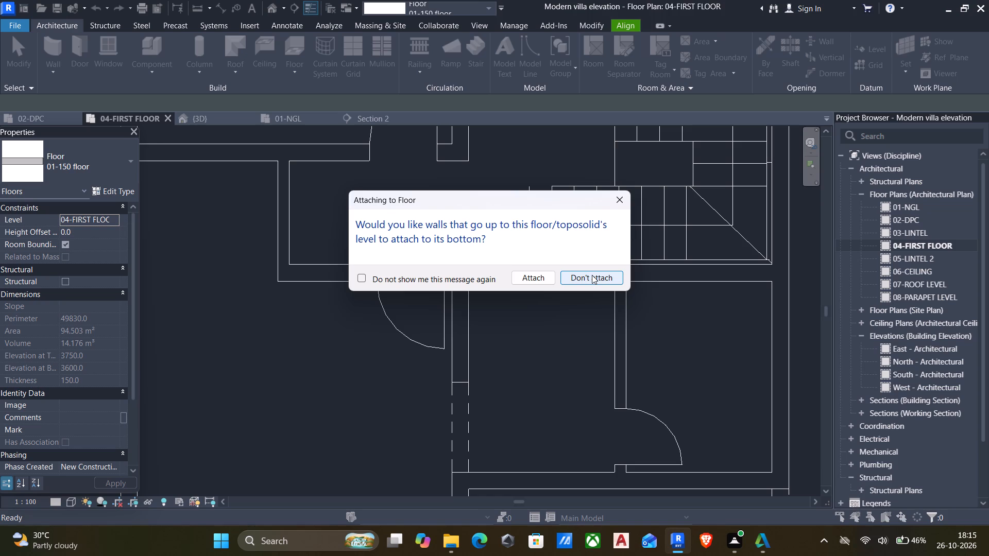
pyautogui.click(594, 275)
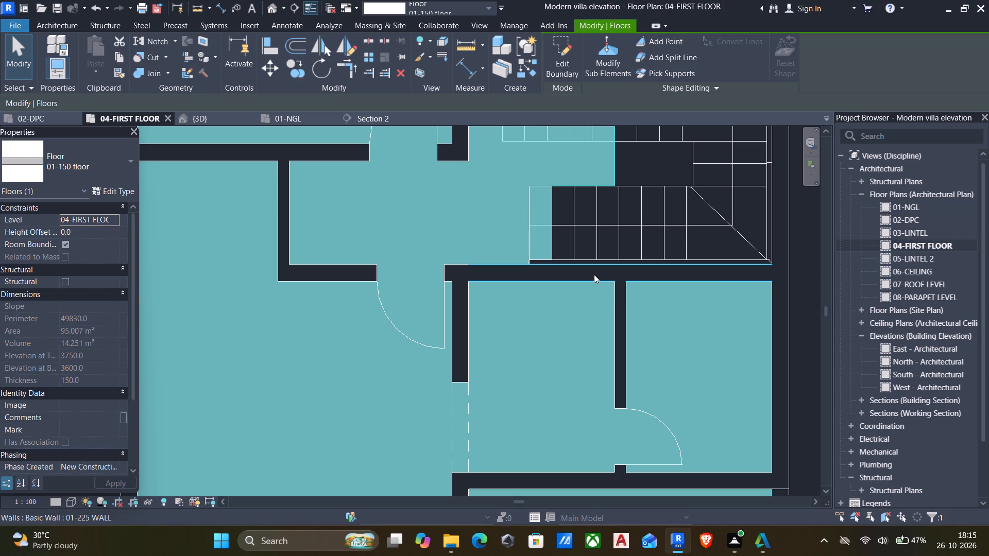
pyautogui.scroll(-7, 459, 358)
pyautogui.moveTo(457, 364); pyautogui.dragTo(527, 328, button='middle')
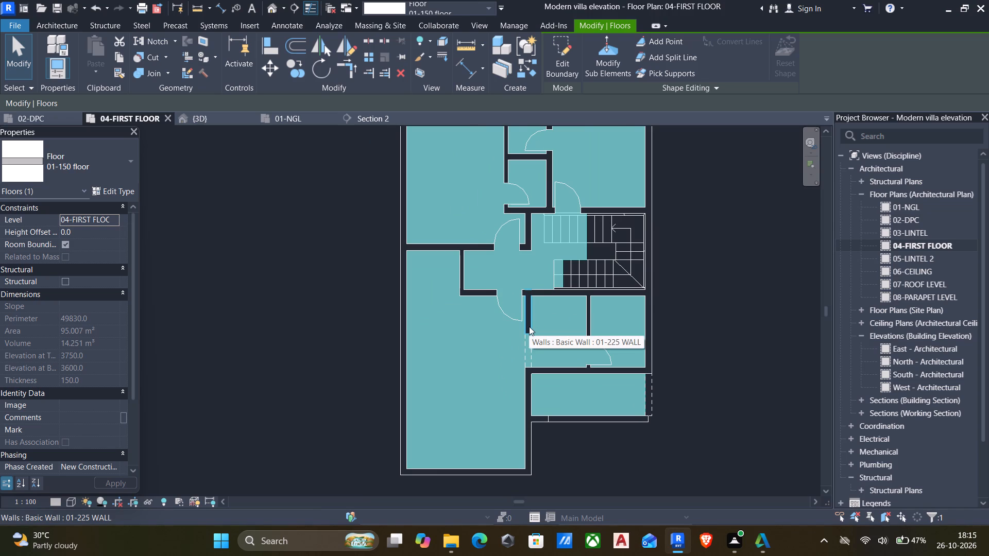
pyautogui.click(273, 318)
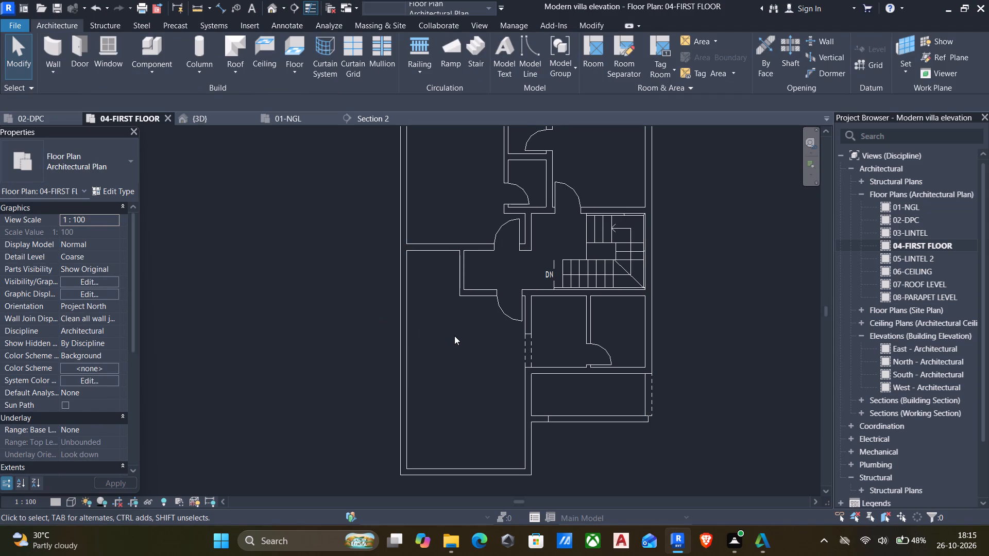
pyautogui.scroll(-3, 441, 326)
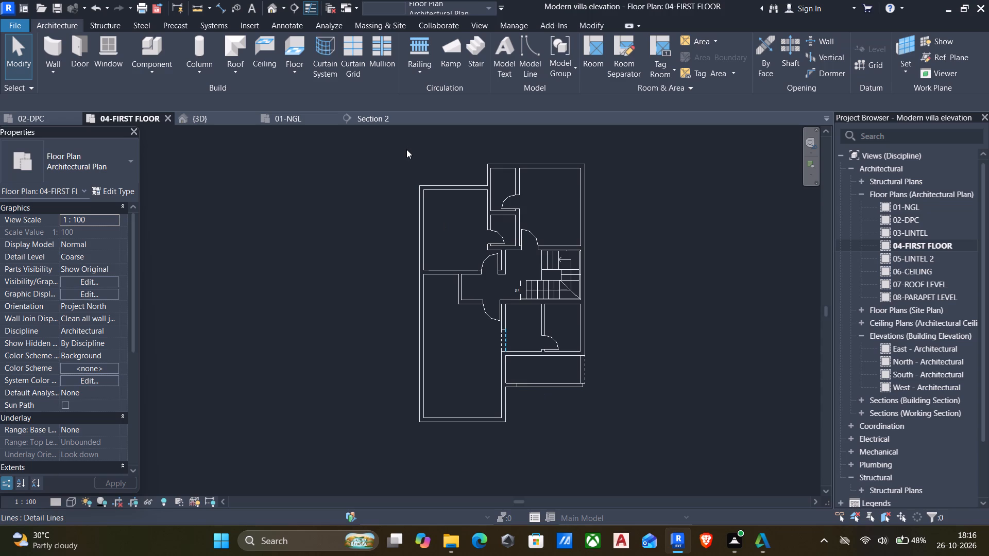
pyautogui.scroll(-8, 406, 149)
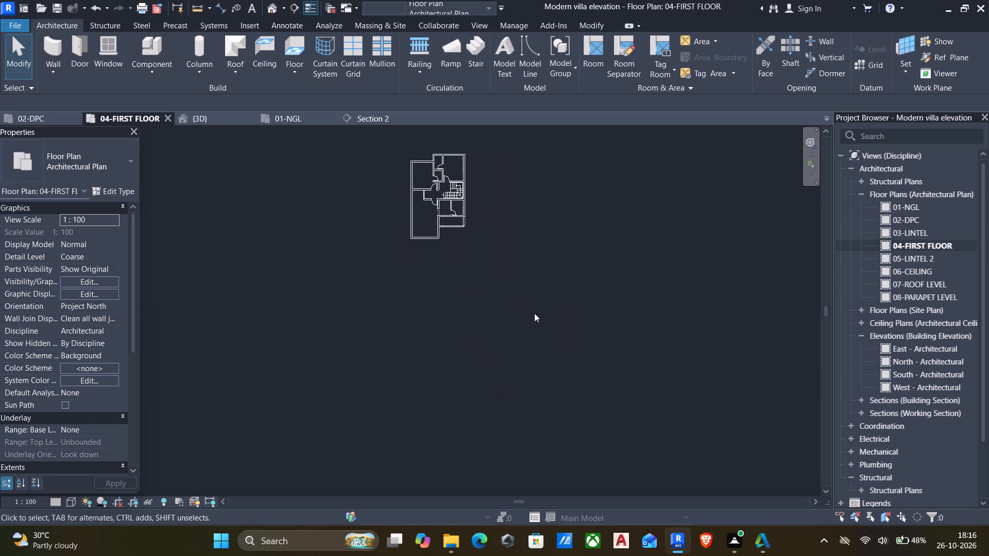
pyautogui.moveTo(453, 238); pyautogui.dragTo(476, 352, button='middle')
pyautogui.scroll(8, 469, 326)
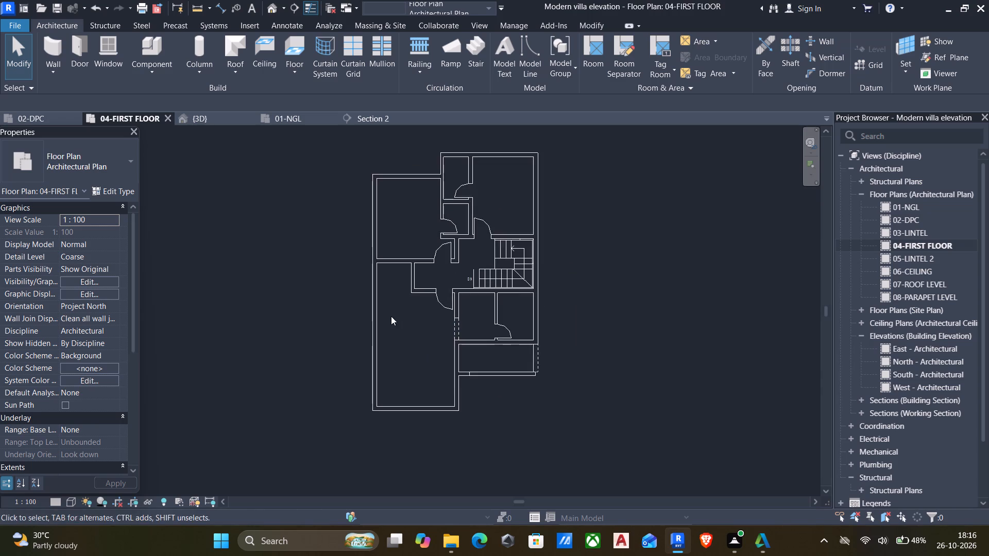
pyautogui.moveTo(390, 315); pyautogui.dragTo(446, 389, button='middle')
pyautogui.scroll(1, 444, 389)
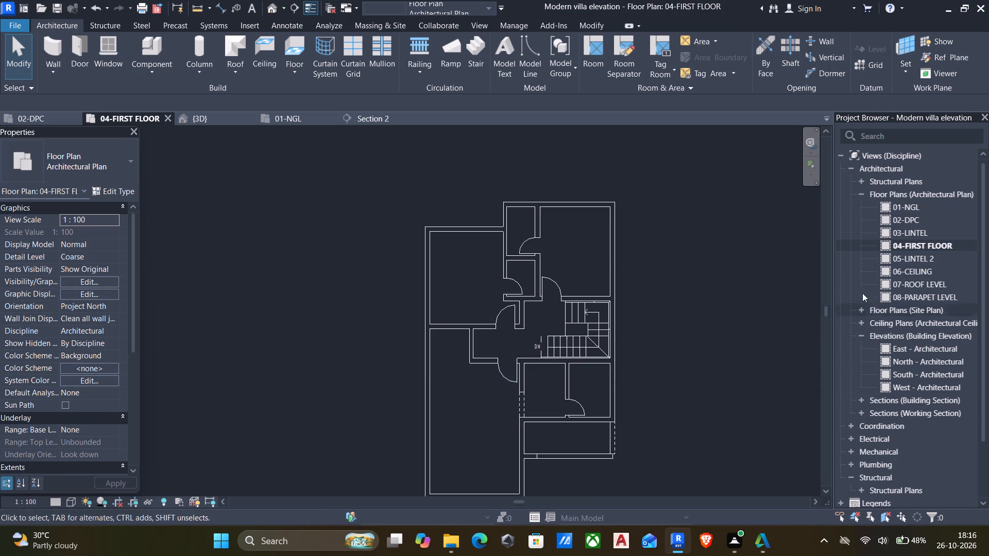
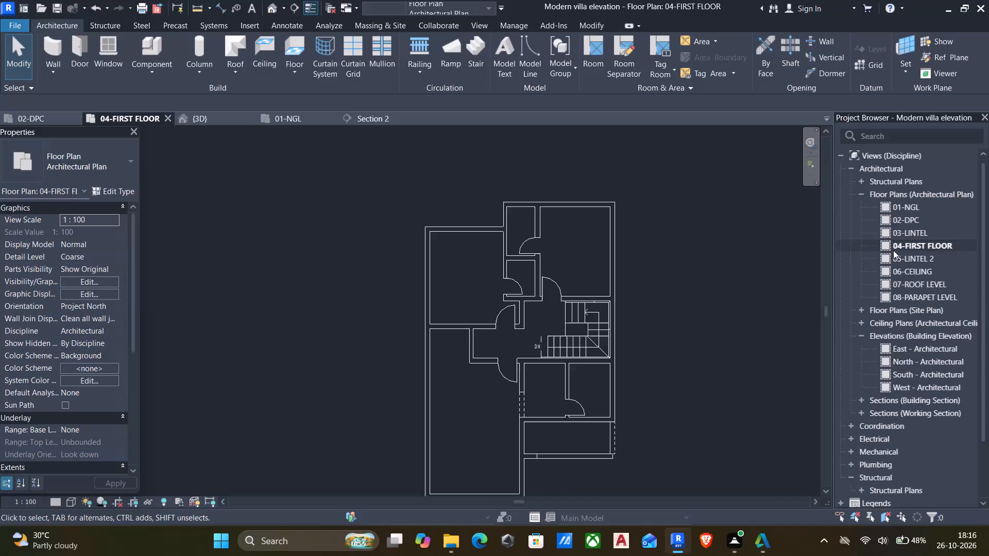
# Open the 3D view, dismissing the save reminder without saving, and examine the villa's recessed balcony side from several angles.
pyautogui.scroll(-1, 690, 334)
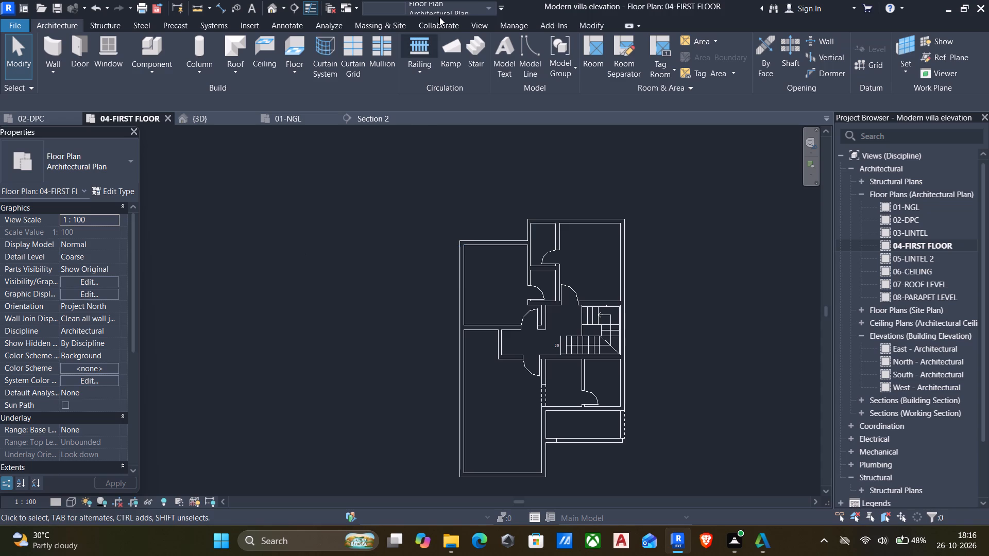
pyautogui.click(270, 6)
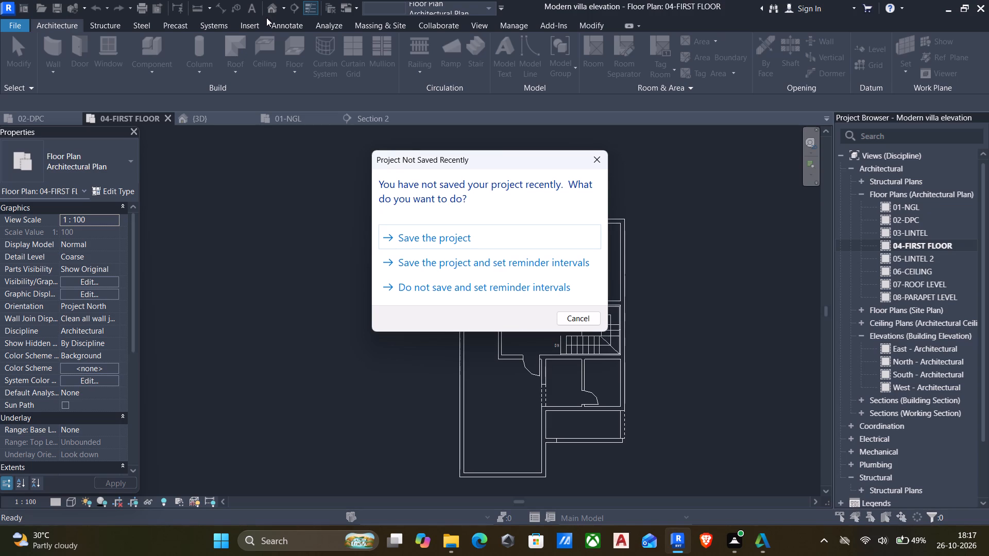
pyautogui.click(571, 315)
pyautogui.scroll(-6, 545, 309)
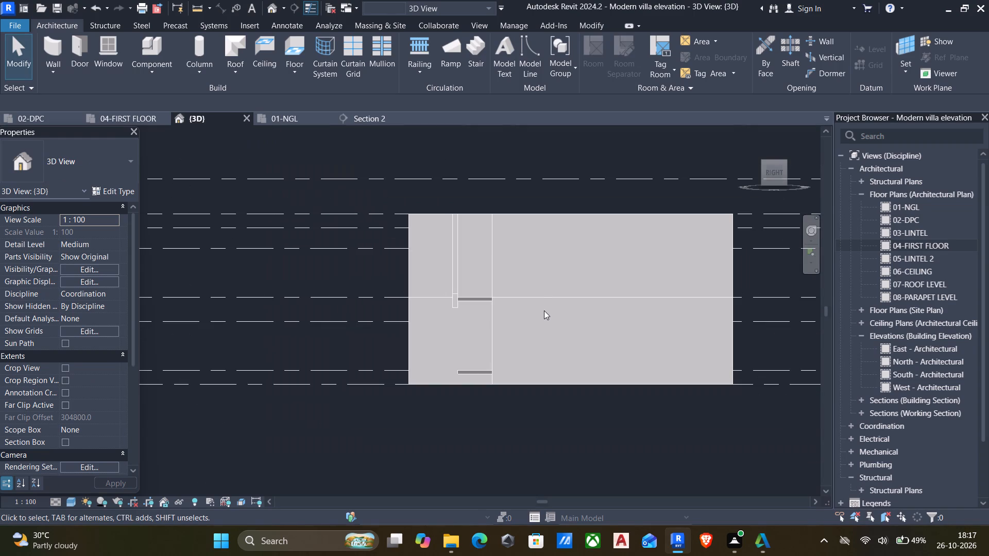
pyautogui.scroll(-3, 544, 310)
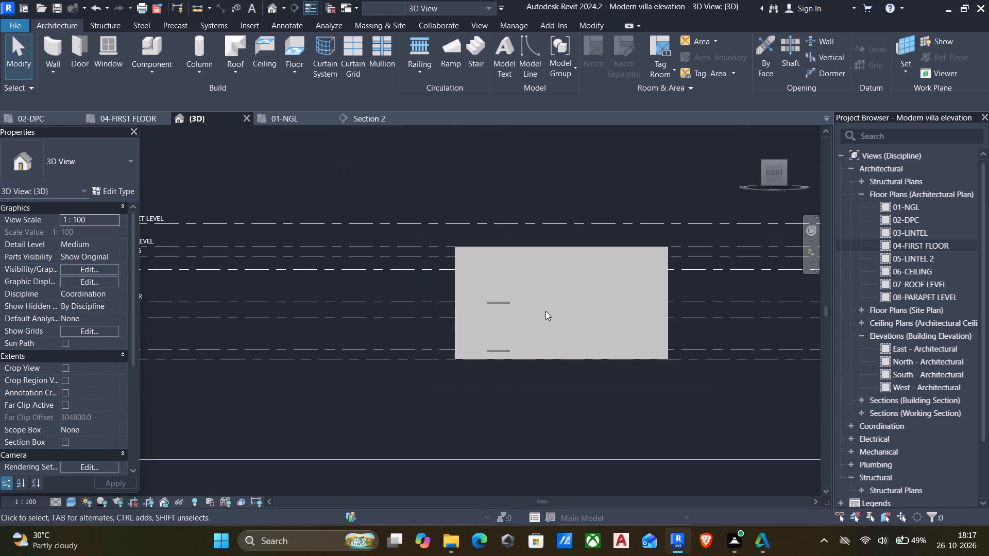
pyautogui.keyDown('shift'); pyautogui.moveTo(547, 311); pyautogui.dragTo(510, 453, button='middle'); pyautogui.keyUp('shift')
pyautogui.keyDown('shift'); pyautogui.moveTo(575, 353); pyautogui.dragTo(654, 329, button='middle'); pyautogui.keyUp('shift')
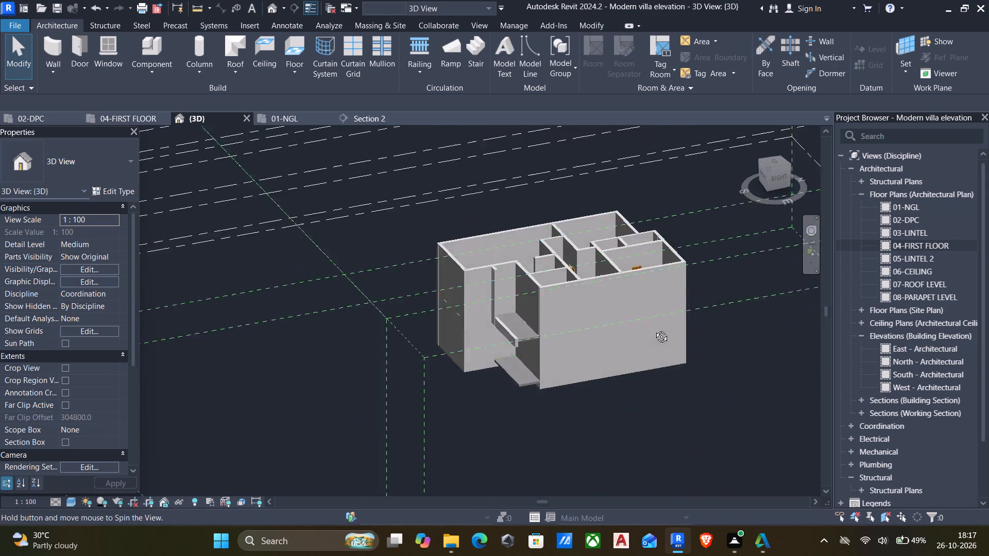
pyautogui.keyDown('shift'); pyautogui.moveTo(654, 329); pyautogui.dragTo(630, 347, button='middle'); pyautogui.keyUp('shift')
pyautogui.keyDown('shift'); pyautogui.scroll(-1, 555, 333); pyautogui.keyUp('shift')
pyautogui.keyDown('shift'); pyautogui.moveTo(556, 335); pyautogui.dragTo(506, 216, button='middle'); pyautogui.keyUp('shift')
pyautogui.scroll(6, 516, 265)
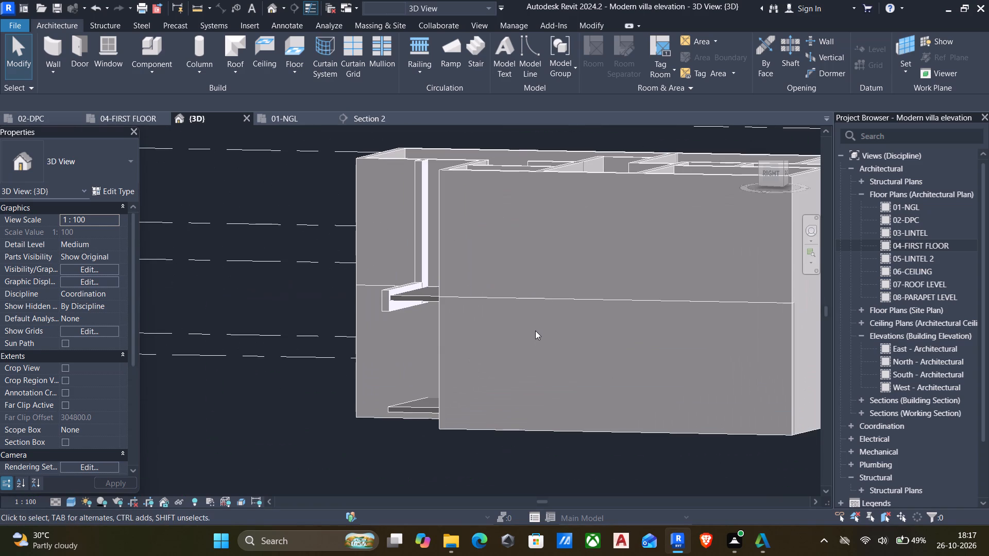
# Select the first-floor slab and examine its extent at the balcony, the rooms and the stairwell from above and the side.
pyautogui.click(417, 298)
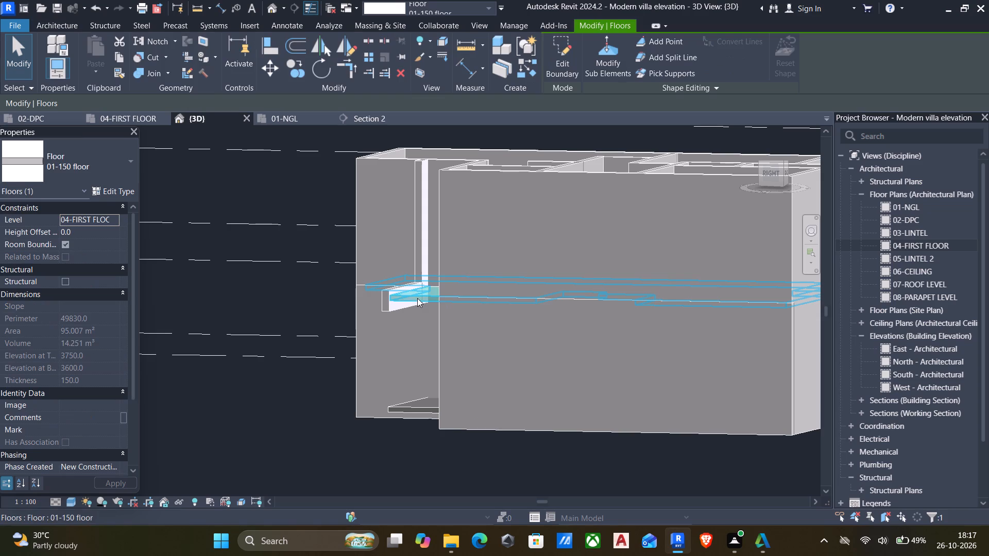
pyautogui.keyDown('shift'); pyautogui.moveTo(431, 344); pyautogui.dragTo(441, 333, button='middle'); pyautogui.keyUp('shift')
pyautogui.keyDown('shift'); pyautogui.scroll(1, 431, 344); pyautogui.keyUp('shift')
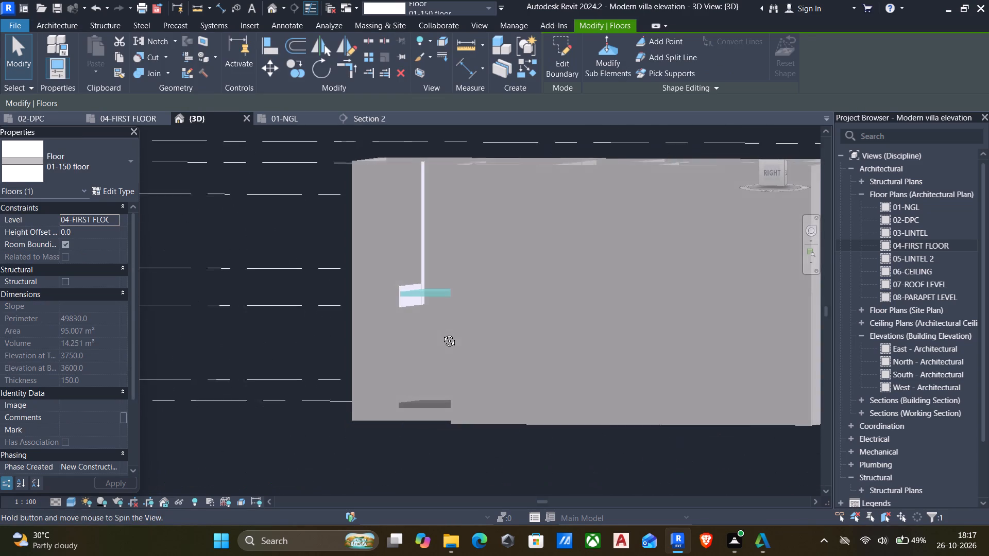
pyautogui.keyDown('shift'); pyautogui.moveTo(441, 333); pyautogui.dragTo(425, 358, button='middle'); pyautogui.keyUp('shift')
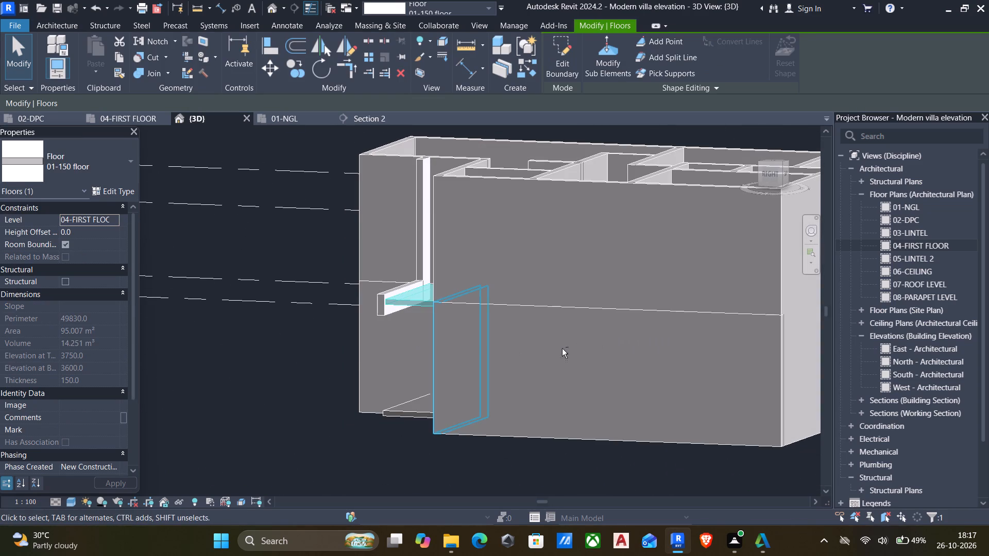
pyautogui.keyDown('shift'); pyautogui.moveTo(562, 349); pyautogui.dragTo(595, 555, button='middle'); pyautogui.keyUp('shift')
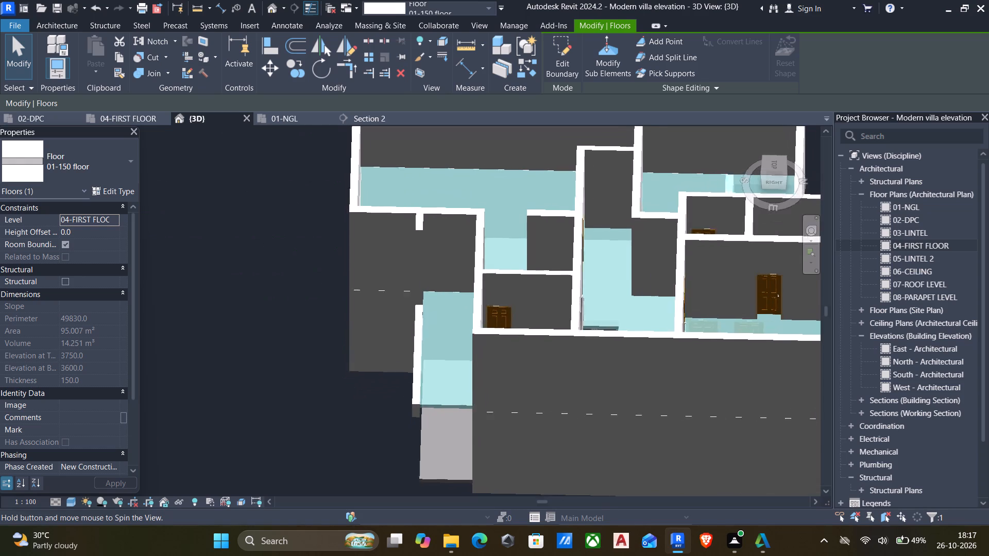
pyautogui.keyDown('shift'); pyautogui.moveTo(595, 555); pyautogui.dragTo(572, 555, button='middle'); pyautogui.keyUp('shift')
pyautogui.keyDown('shift'); pyautogui.moveTo(501, 382); pyautogui.dragTo(452, 406, button='middle'); pyautogui.keyUp('shift')
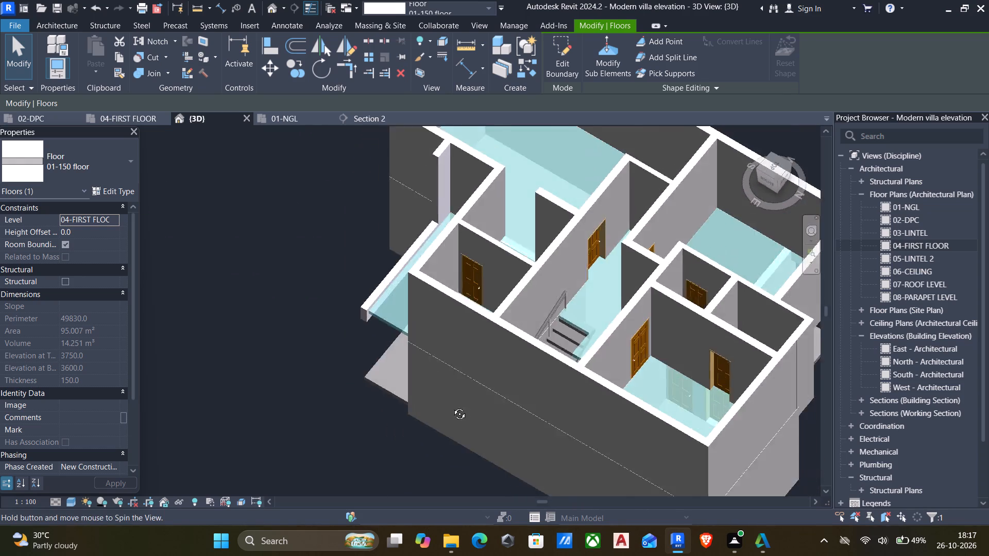
pyautogui.keyDown('shift'); pyautogui.moveTo(452, 406); pyautogui.dragTo(354, 376, button='middle'); pyautogui.keyUp('shift')
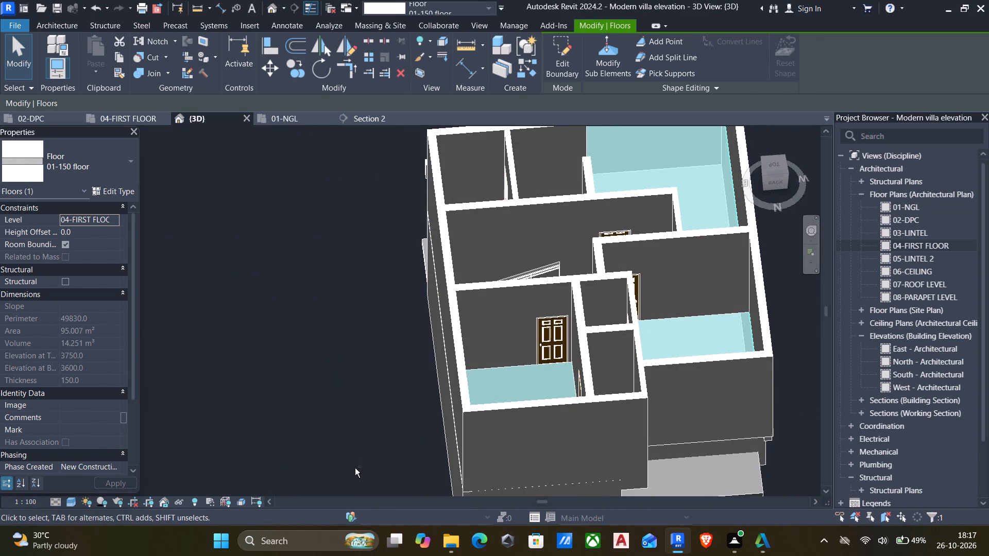
pyautogui.keyDown('shift'); pyautogui.moveTo(339, 361); pyautogui.dragTo(516, 230, button='middle'); pyautogui.keyUp('shift')
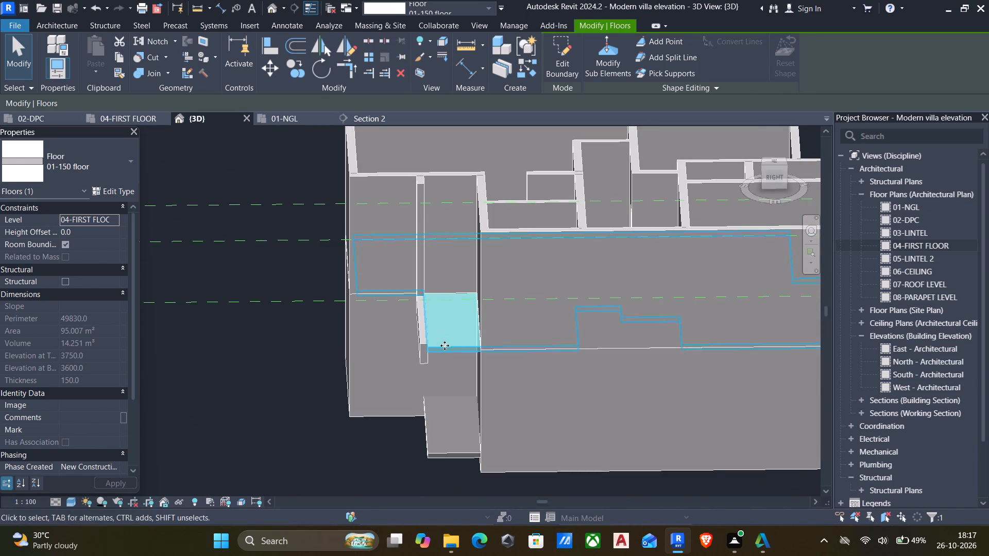
pyautogui.scroll(-1, 448, 355)
pyautogui.keyDown('shift'); pyautogui.moveTo(449, 368); pyautogui.dragTo(445, 285, button='middle'); pyautogui.keyUp('shift')
pyautogui.keyDown('shift'); pyautogui.scroll(-1, 436, 288); pyautogui.keyUp('shift')
pyautogui.scroll(1, 446, 284)
pyautogui.scroll(-3, 464, 299)
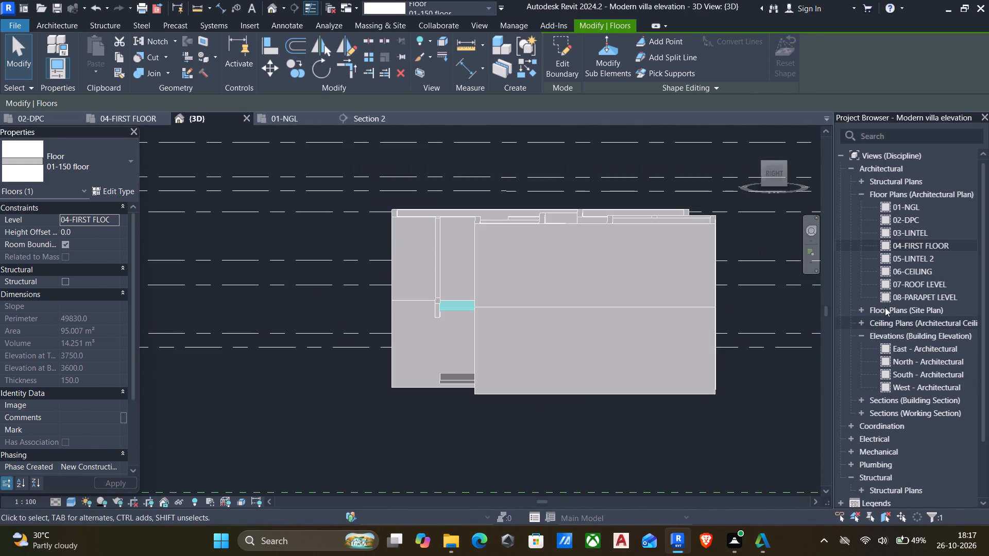
# Open the North - Architectural elevation, examine the first-floor slab's edge against the balcony walls, and clear the selection.
pyautogui.doubleClick(902, 365)
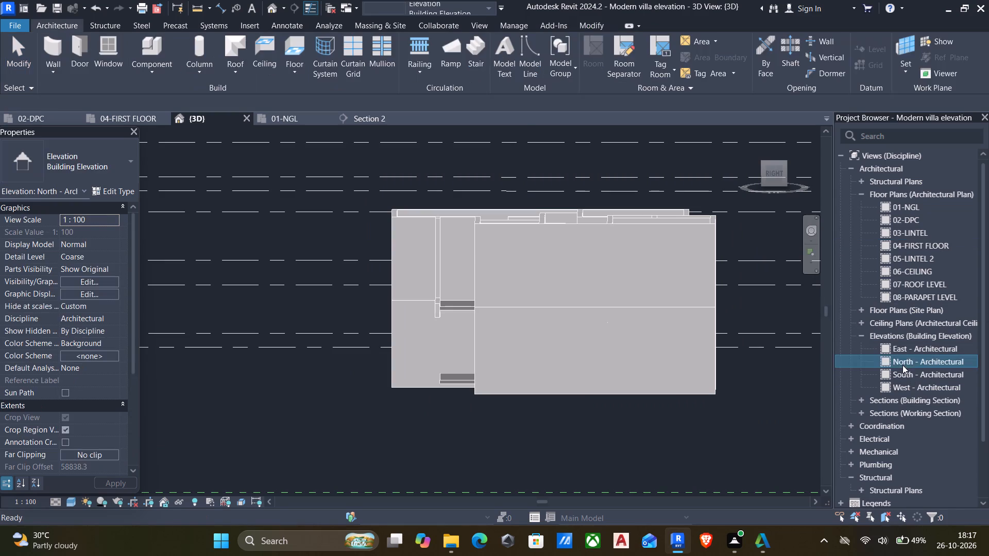
pyautogui.scroll(5, 435, 383)
pyautogui.scroll(5, 641, 339)
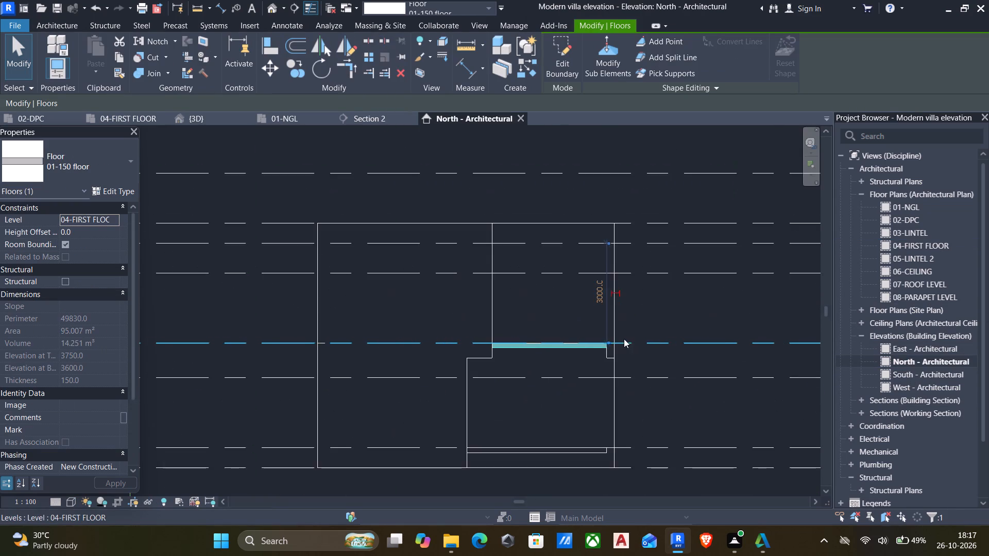
pyautogui.scroll(7, 624, 339)
pyautogui.scroll(6, 539, 368)
pyautogui.scroll(-14, 569, 368)
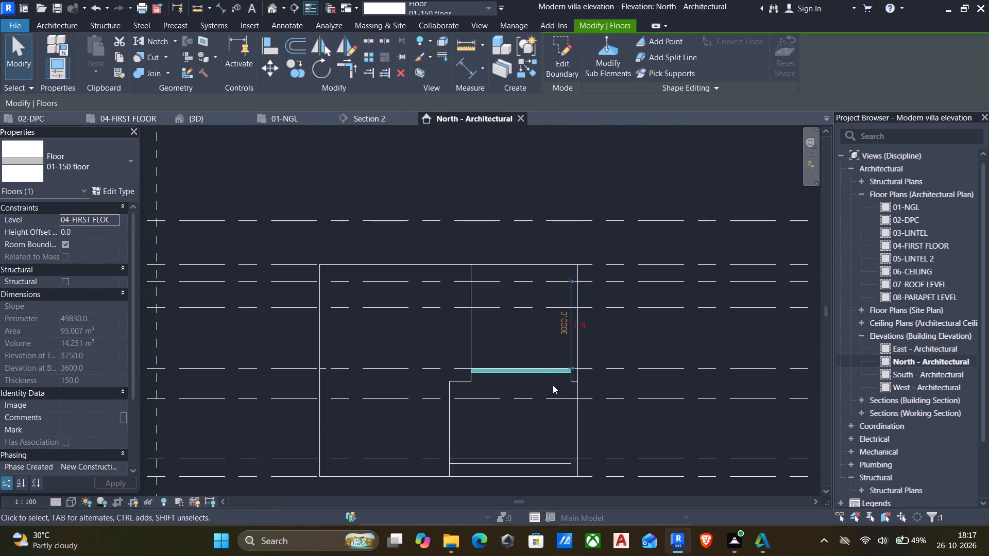
pyautogui.scroll(-7, 553, 385)
pyautogui.moveTo(550, 386); pyautogui.dragTo(511, 404, button='middle')
pyautogui.scroll(6, 511, 404)
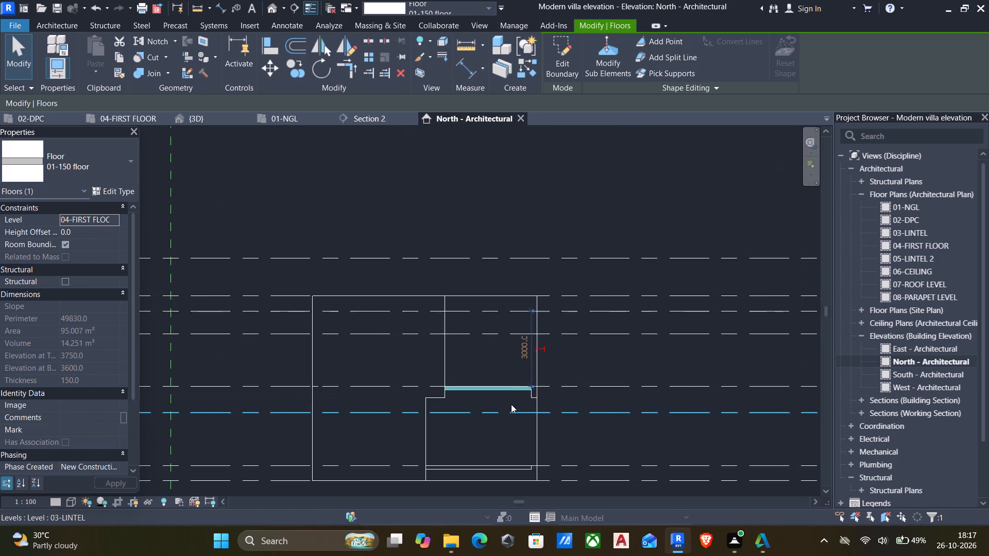
pyautogui.scroll(5, 511, 404)
pyautogui.press('Escape')
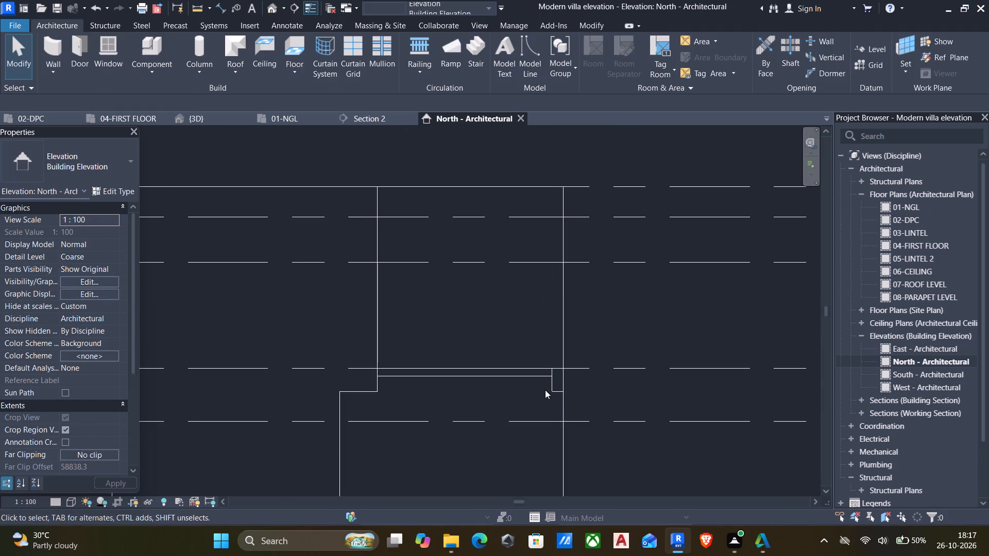
# Return to the 3D view and examine the balcony slab's edge and the low wall running beside it.
pyautogui.click(269, 10)
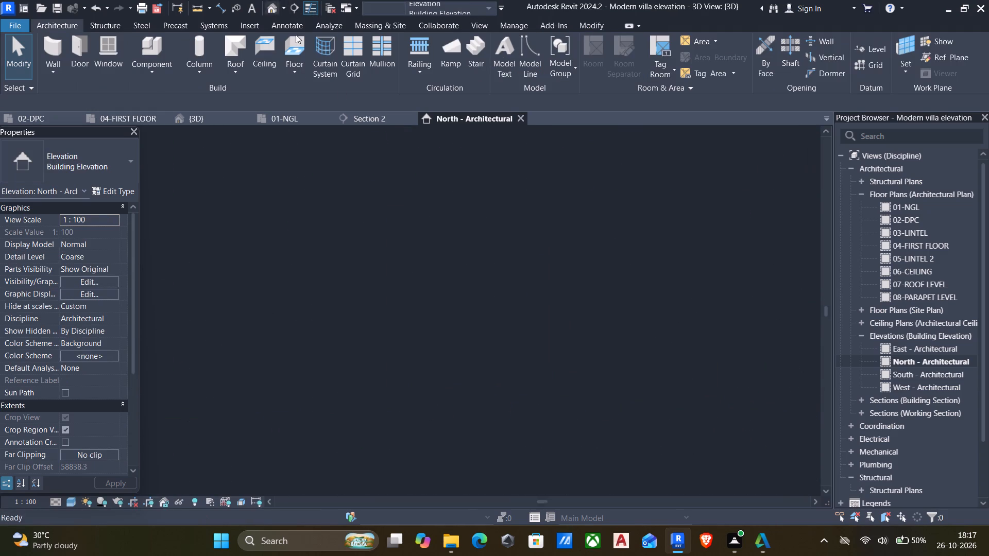
pyautogui.scroll(-5, 435, 233)
pyautogui.keyDown('shift'); pyautogui.moveTo(436, 234); pyautogui.dragTo(474, 359, button='middle'); pyautogui.keyUp('shift')
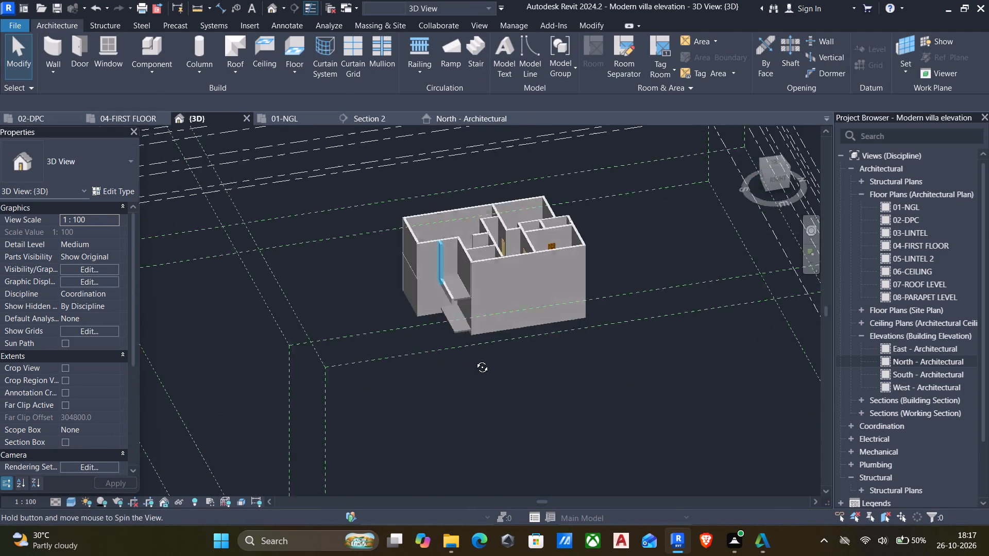
pyautogui.keyDown('shift'); pyautogui.moveTo(474, 359); pyautogui.dragTo(496, 379, button='middle'); pyautogui.keyUp('shift')
pyautogui.scroll(6, 490, 264)
pyautogui.scroll(5, 407, 326)
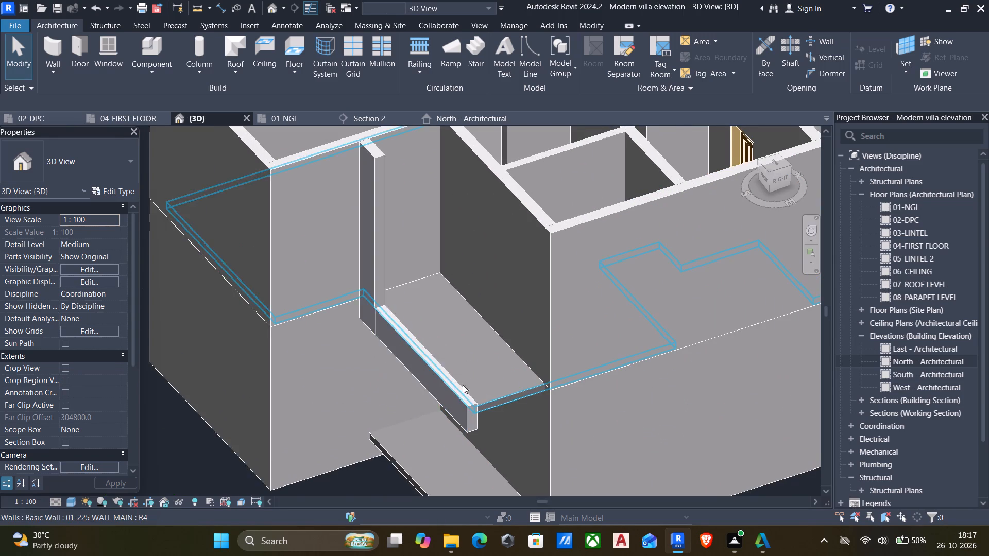
pyautogui.keyDown('shift'); pyautogui.moveTo(467, 387); pyautogui.dragTo(377, 262, button='middle'); pyautogui.keyUp('shift')
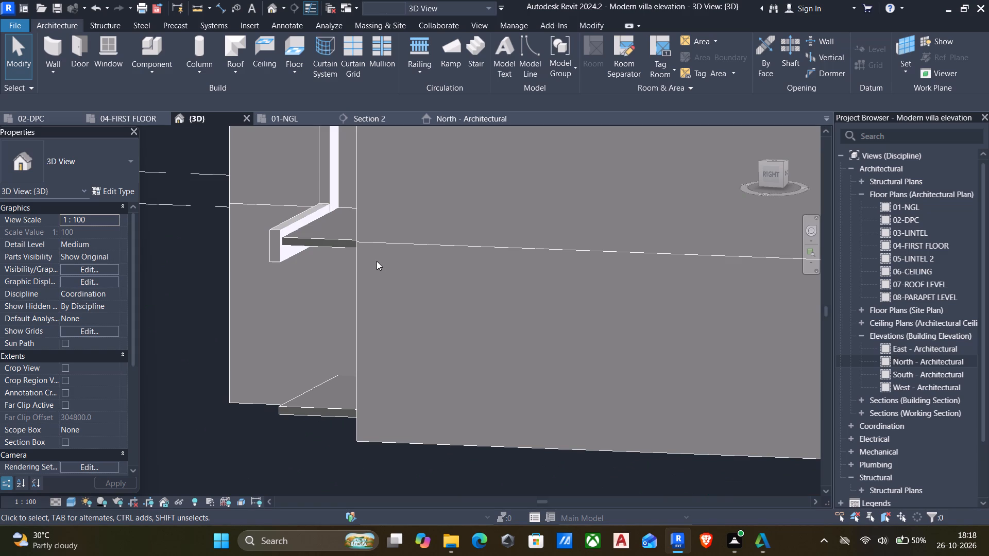
pyautogui.scroll(-2, 377, 261)
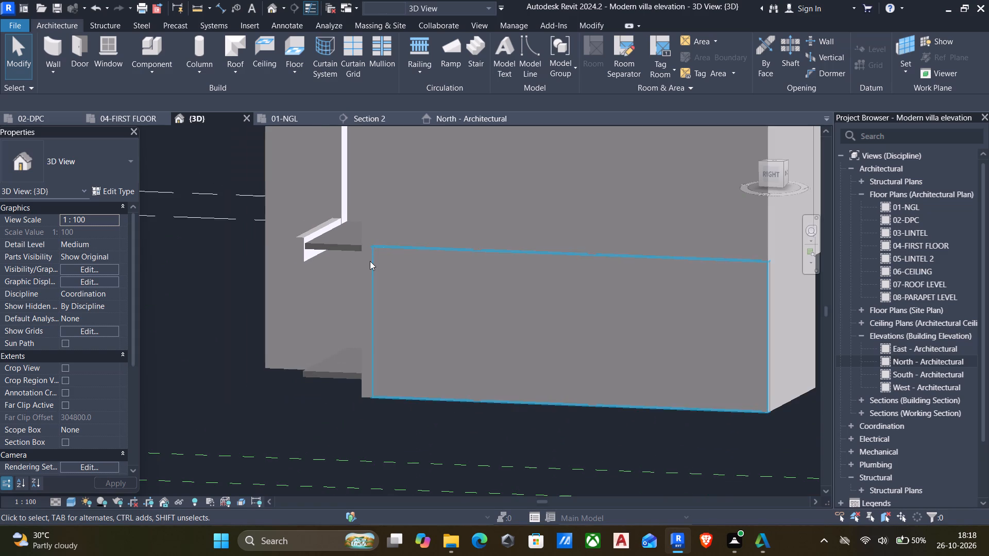
pyautogui.scroll(-1, 370, 261)
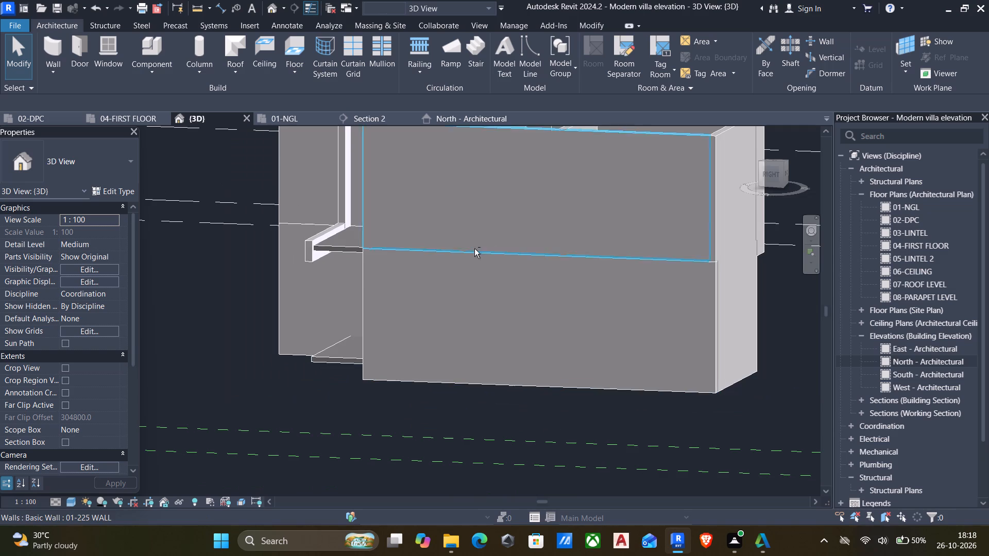
# Constrain the top of the narrow 01-225 WALL MAIN pier at the first-floor balcony to 06-CEILING with a top offset of -300.
pyautogui.scroll(-6, 526, 240)
pyautogui.keyDown('shift'); pyautogui.moveTo(526, 241); pyautogui.dragTo(640, 231, button='middle'); pyautogui.keyUp('shift')
pyautogui.keyDown('shift'); pyautogui.scroll(1, 640, 231); pyautogui.keyUp('shift')
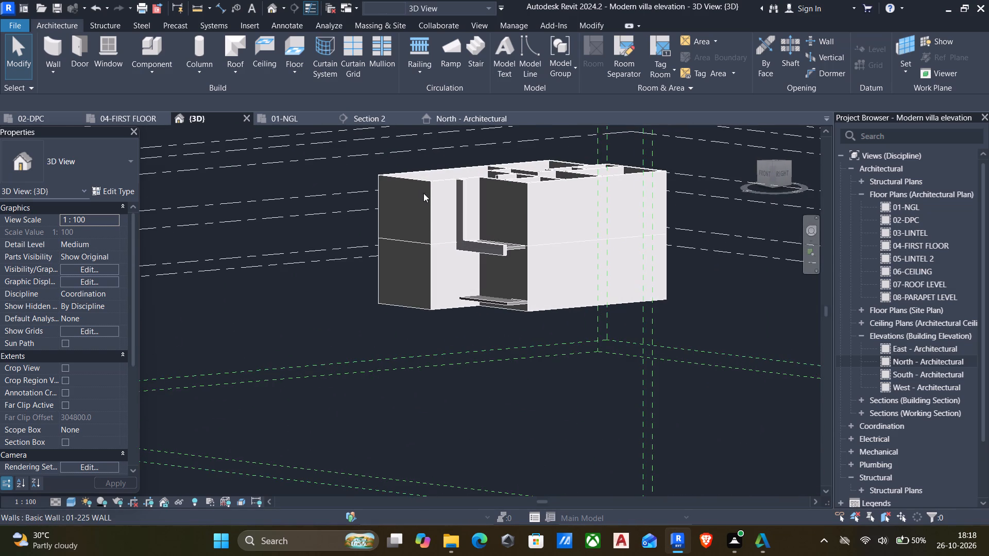
pyautogui.click(464, 211)
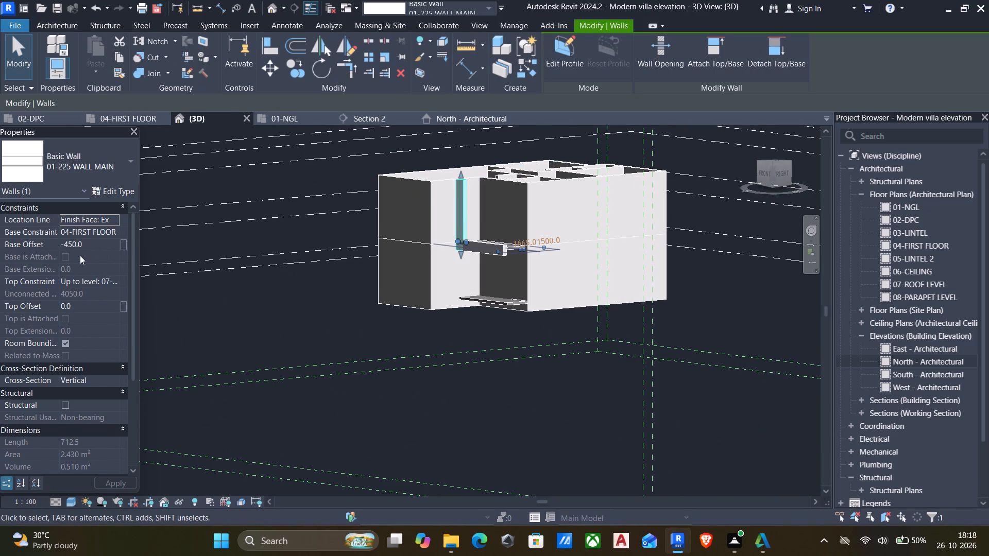
pyautogui.click(115, 281)
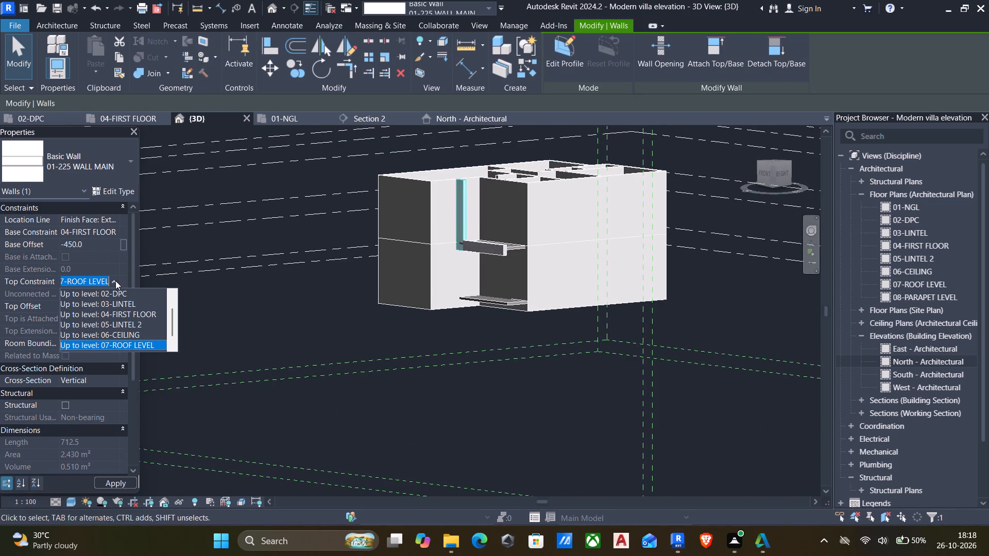
pyautogui.click(123, 334)
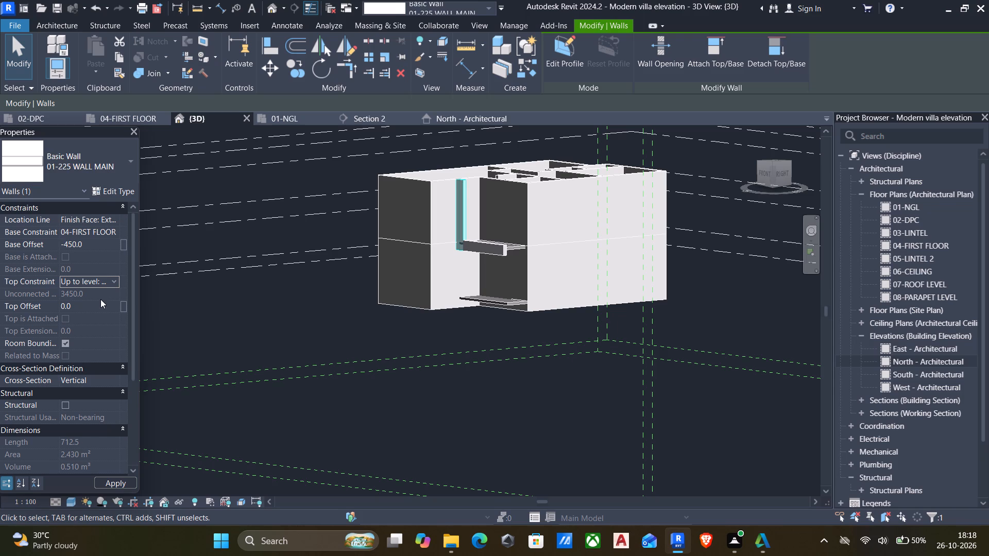
pyautogui.click(97, 304)
pyautogui.press('-')
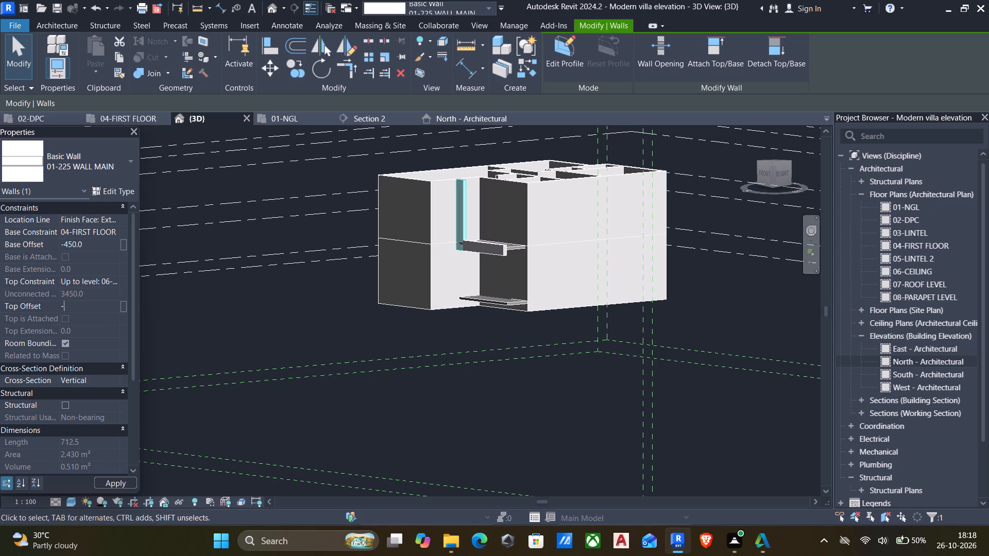
pyautogui.press('3')
pyautogui.write('00')
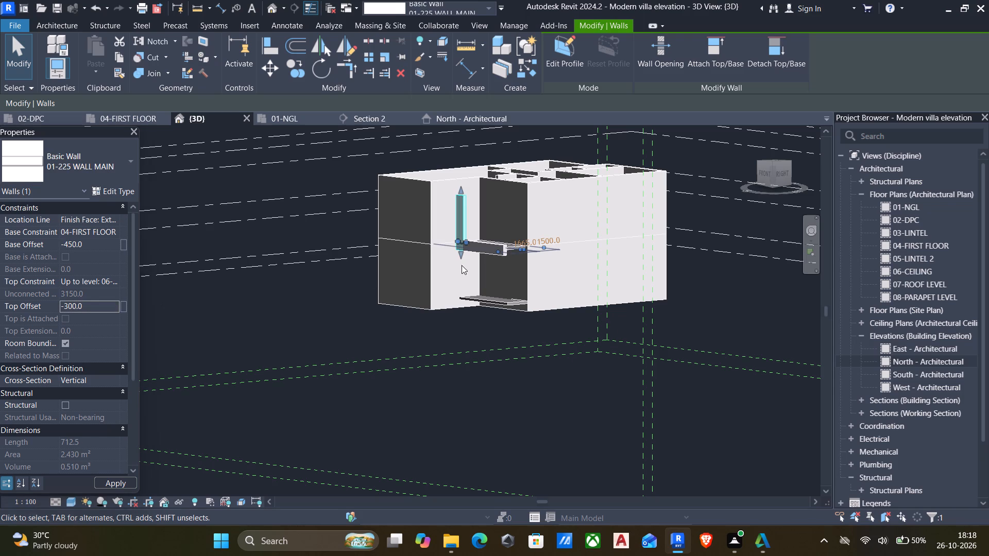
pyautogui.click(311, 302)
pyautogui.scroll(5, 523, 247)
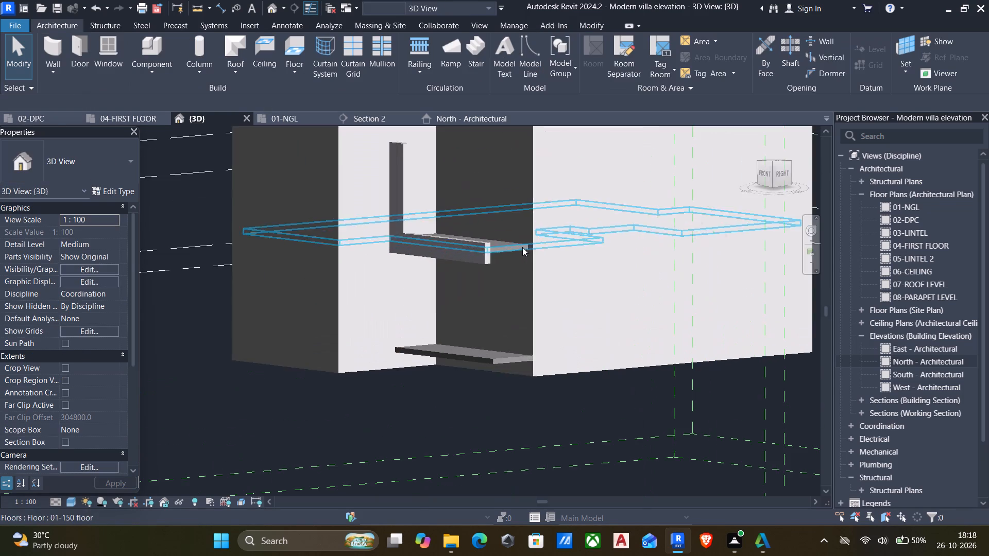
pyautogui.scroll(-3, 445, 372)
pyautogui.moveTo(492, 385); pyautogui.dragTo(528, 350, button='middle')
pyautogui.scroll(-4, 528, 349)
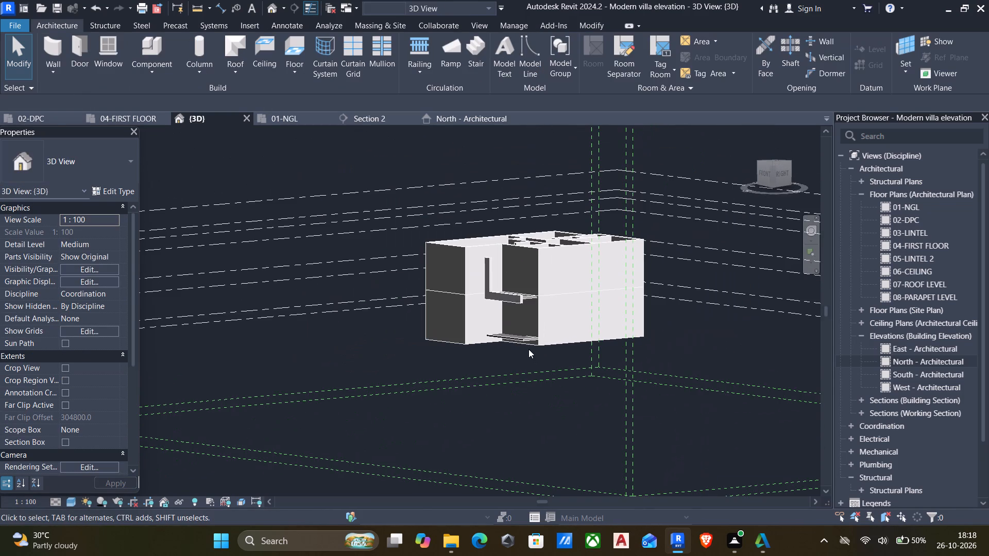
# Examine the whole villa model from its sides, from below and from above.
pyautogui.scroll(-2, 407, 351)
pyautogui.keyDown('shift'); pyautogui.moveTo(403, 344); pyautogui.dragTo(662, 437, button='middle'); pyautogui.keyUp('shift')
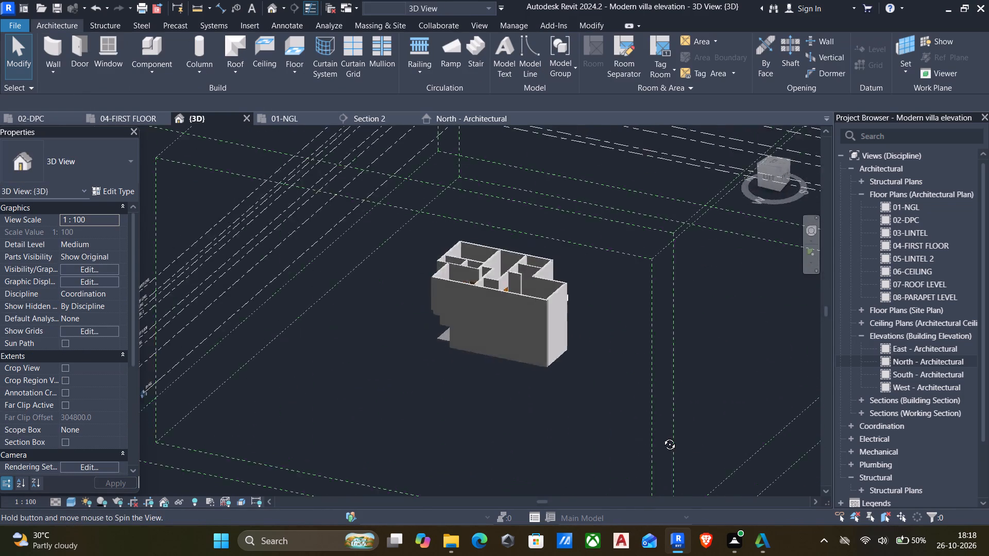
pyautogui.keyDown('shift'); pyautogui.moveTo(662, 437); pyautogui.dragTo(717, 217, button='middle'); pyautogui.keyUp('shift')
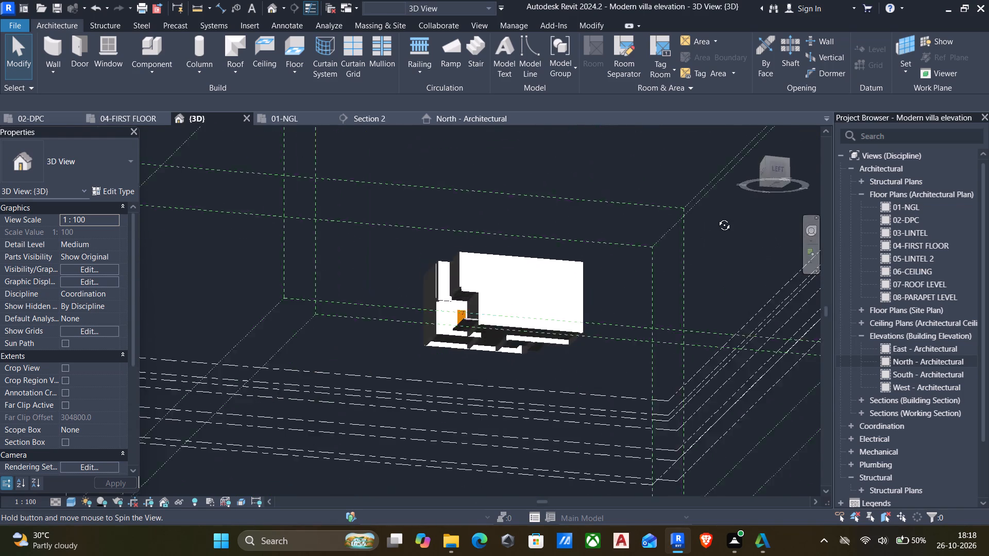
pyautogui.keyDown('shift'); pyautogui.moveTo(717, 217); pyautogui.dragTo(361, 387, button='middle'); pyautogui.keyUp('shift')
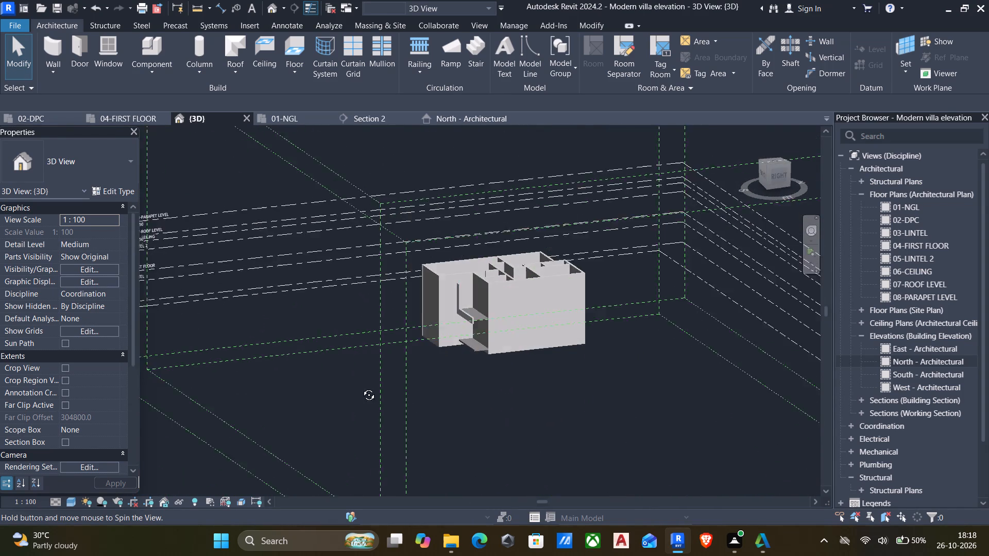
pyautogui.keyDown('shift'); pyautogui.moveTo(361, 387); pyautogui.dragTo(352, 386, button='middle'); pyautogui.keyUp('shift')
pyautogui.keyDown('shift'); pyautogui.moveTo(448, 358); pyautogui.dragTo(296, 407, button='middle'); pyautogui.keyUp('shift')
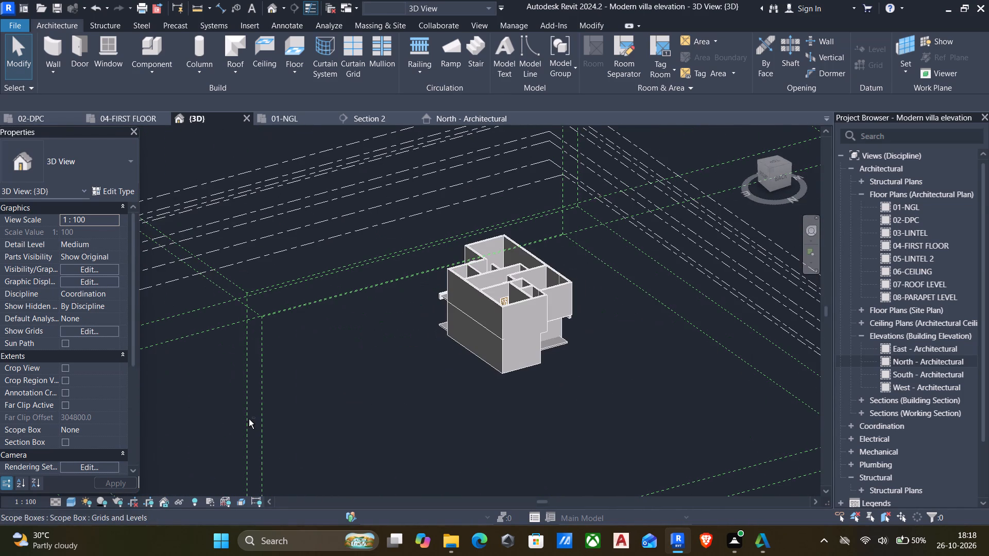
pyautogui.scroll(-8, 595, 280)
pyautogui.keyDown('shift'); pyautogui.moveTo(586, 292); pyautogui.dragTo(988, 279, button='middle'); pyautogui.keyUp('shift')
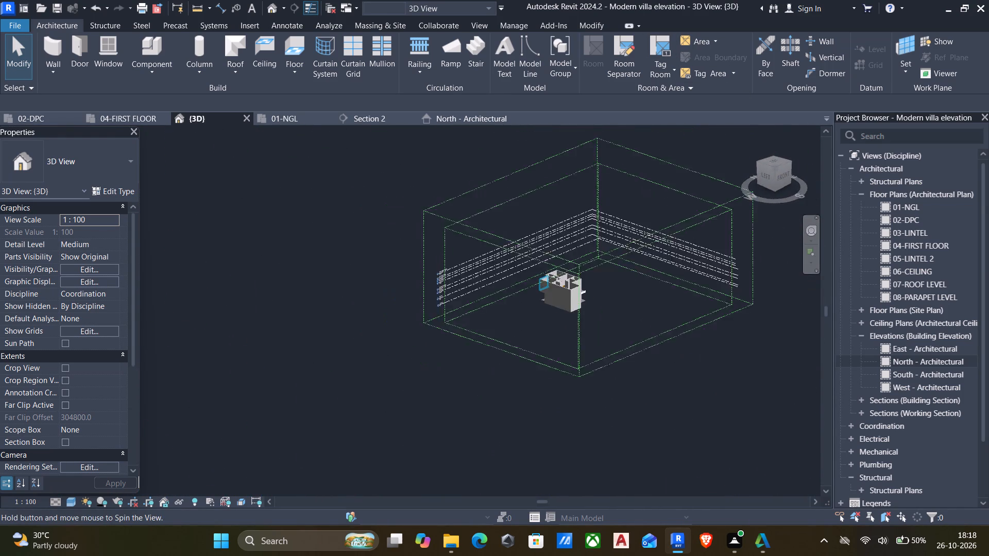
pyautogui.keyDown('shift'); pyautogui.moveTo(988, 279); pyautogui.dragTo(744, 469, button='middle'); pyautogui.keyUp('shift')
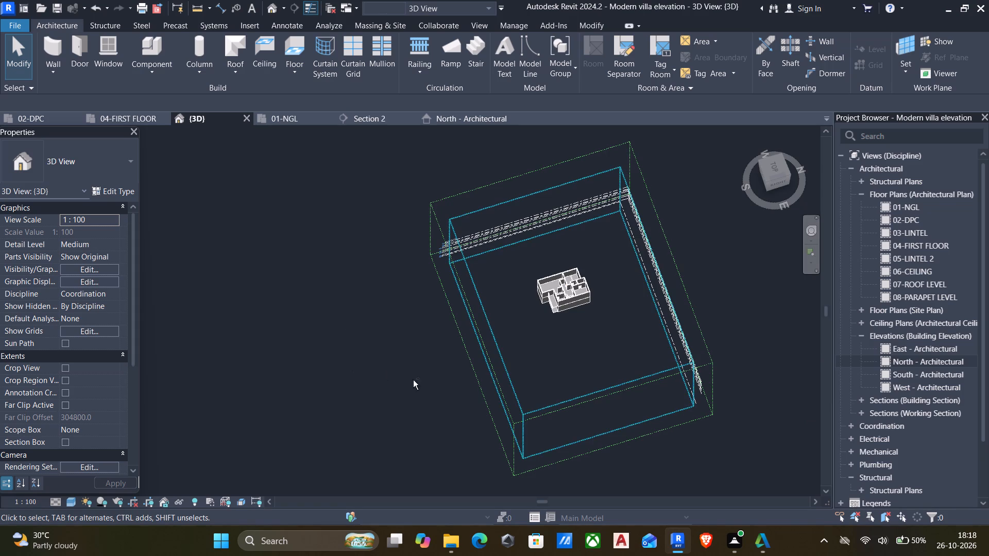
pyautogui.keyDown('shift'); pyautogui.scroll(-1, 513, 401); pyautogui.keyUp('shift')
pyautogui.keyDown('shift'); pyautogui.moveTo(381, 360); pyautogui.dragTo(511, 442, button='middle'); pyautogui.keyUp('shift')
pyautogui.keyDown('shift'); pyautogui.scroll(-1, 452, 329); pyautogui.keyUp('shift')
pyautogui.scroll(1, 602, 438)
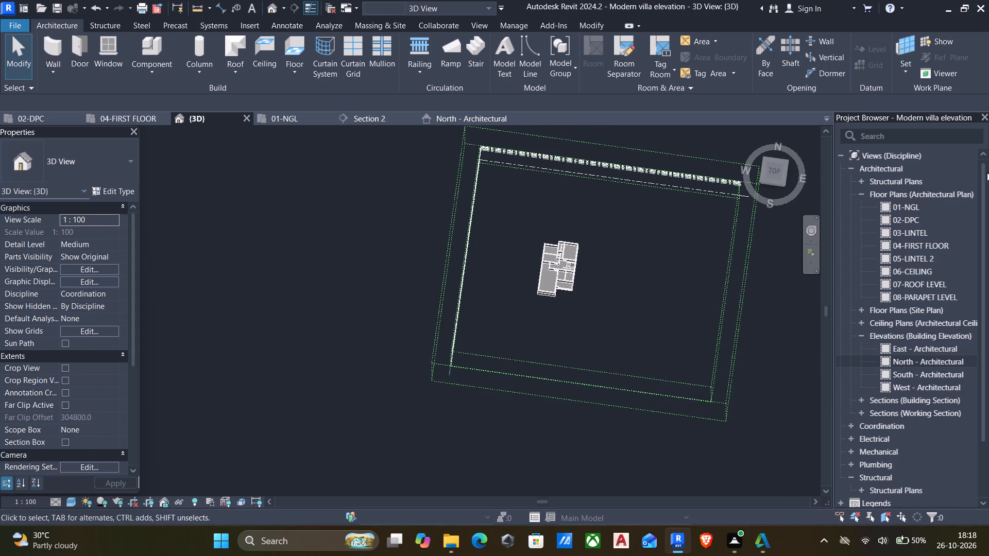
# In the top 3D view, set up a new 01-225 WALL MAIN wall from 05-LINTEL 2 up to 06-CEILING with top offset -300.
pyautogui.click(777, 178)
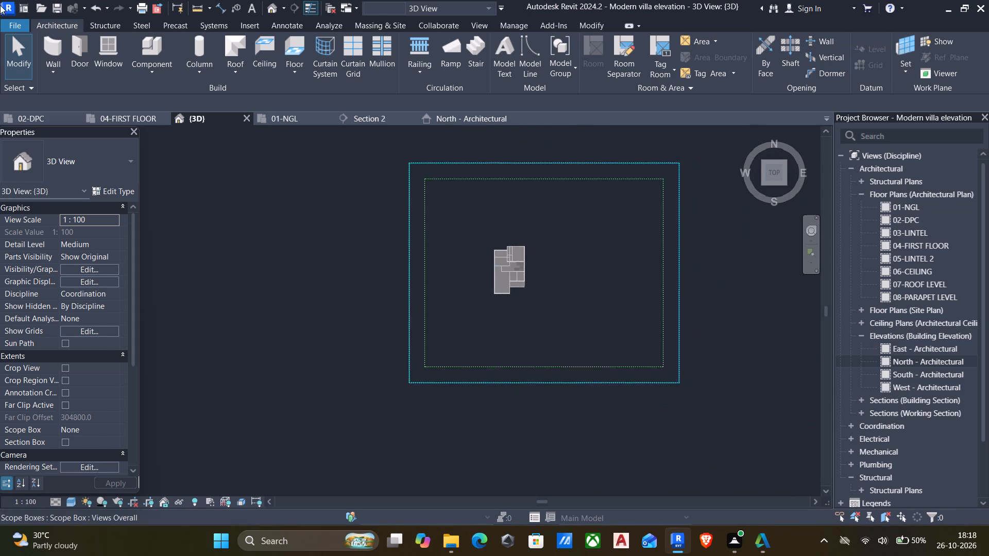
pyautogui.click(54, 27)
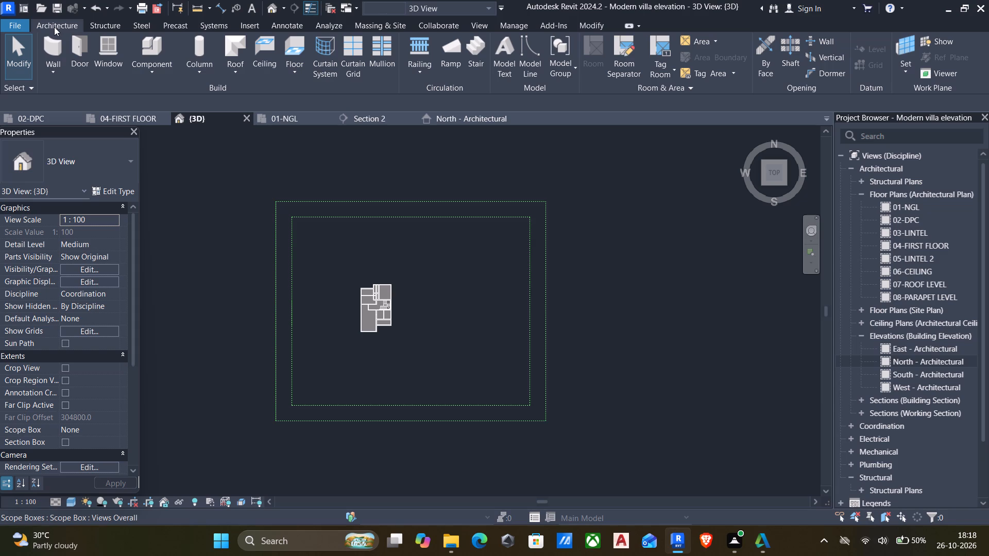
pyautogui.write('wa')
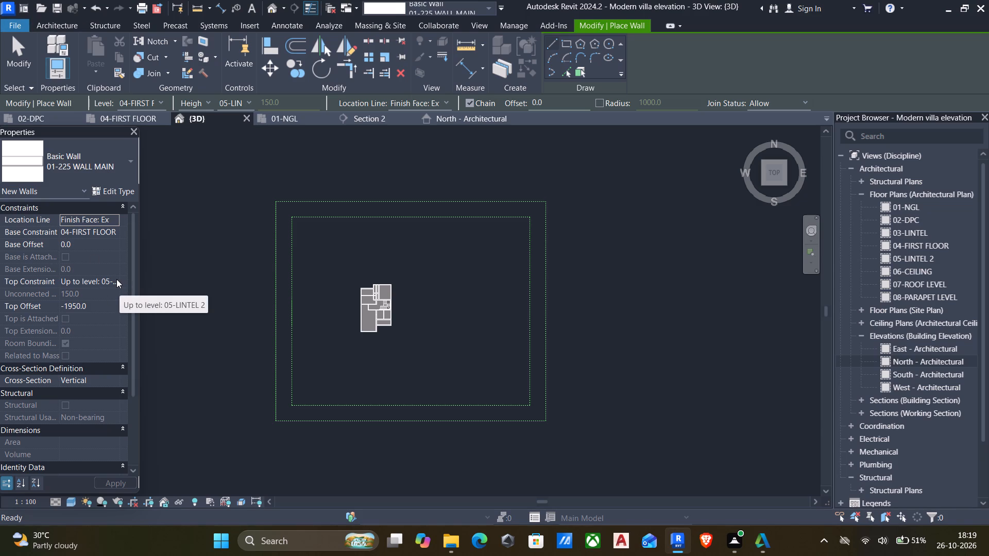
pyautogui.click(116, 231)
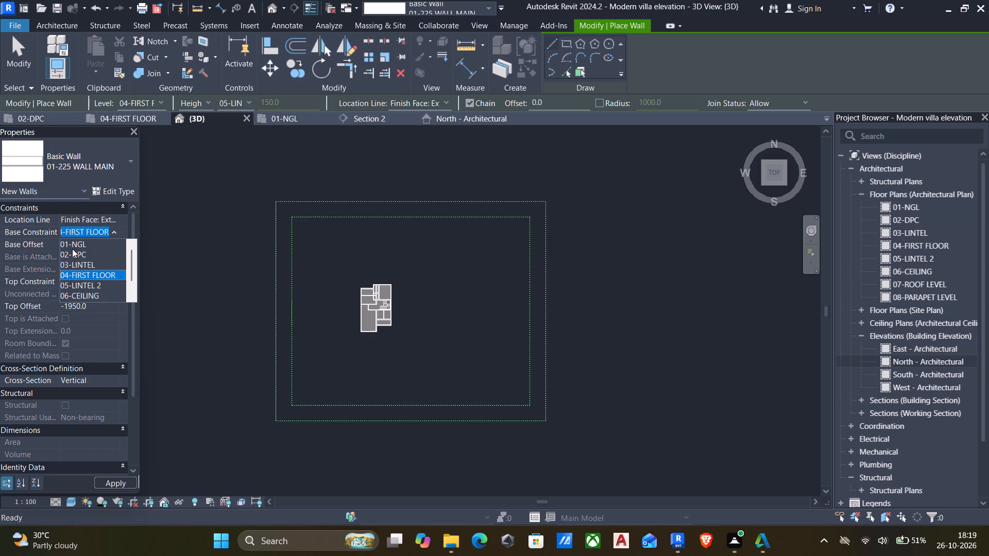
pyautogui.click(72, 265)
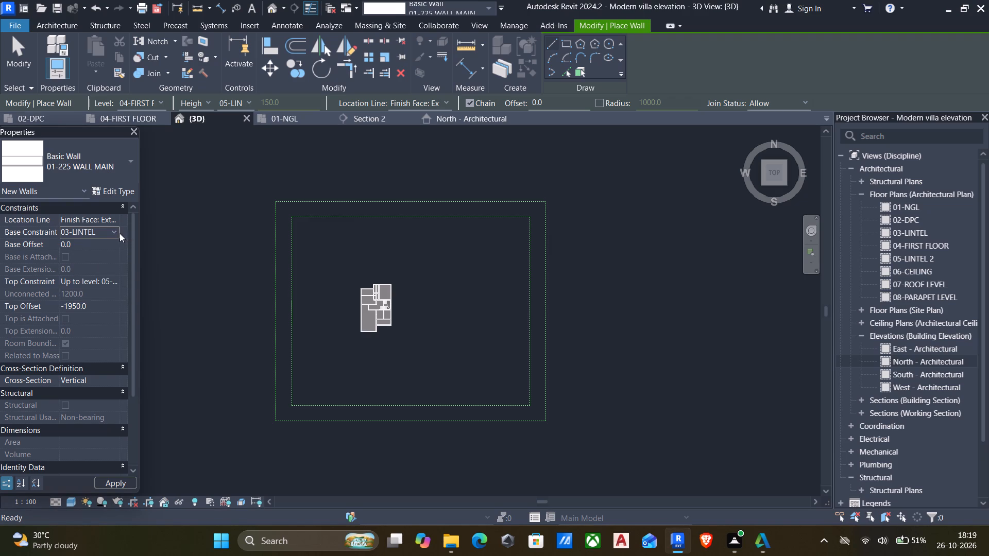
pyautogui.click(120, 233)
pyautogui.click(114, 231)
pyautogui.click(84, 285)
pyautogui.click(107, 281)
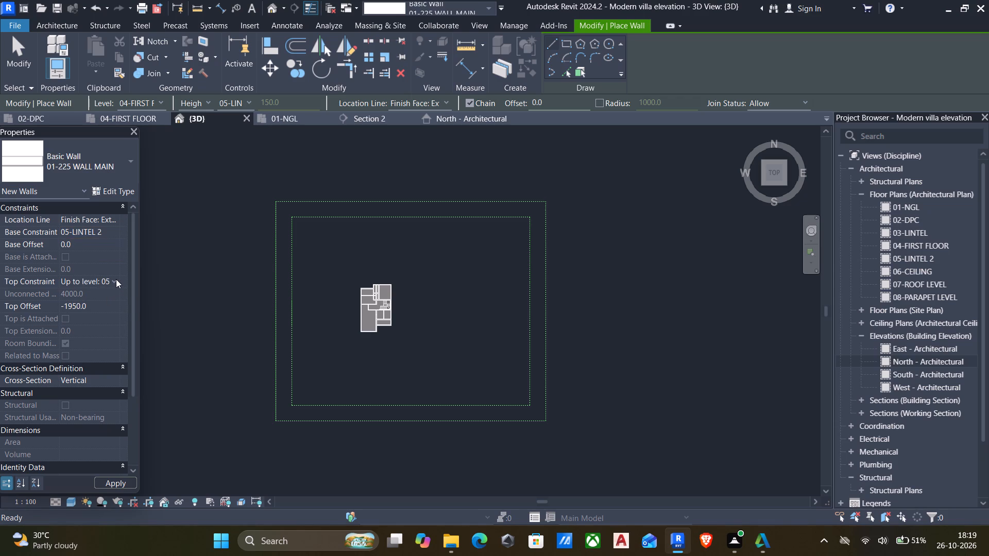
pyautogui.click(116, 279)
pyautogui.scroll(-2, 96, 319)
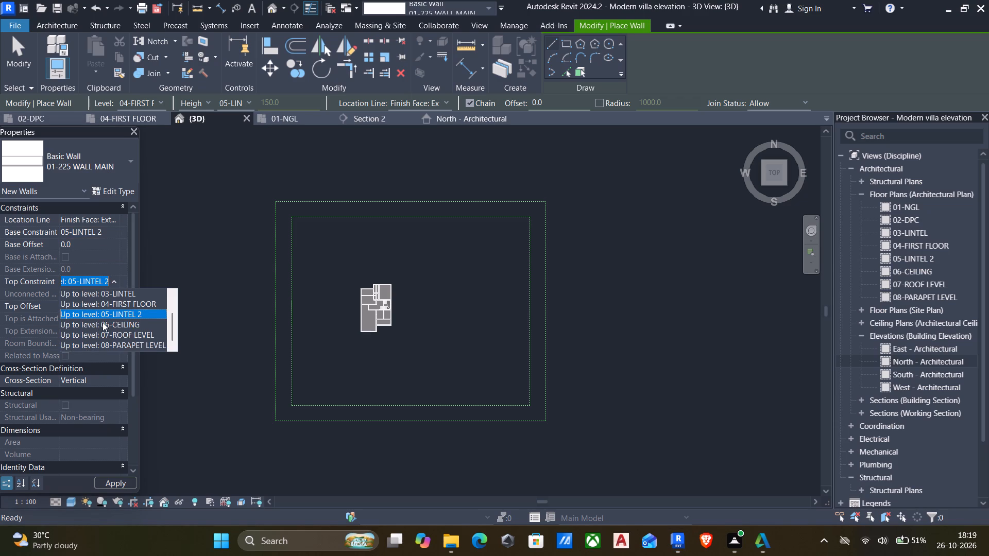
pyautogui.click(103, 322)
pyautogui.click(96, 309)
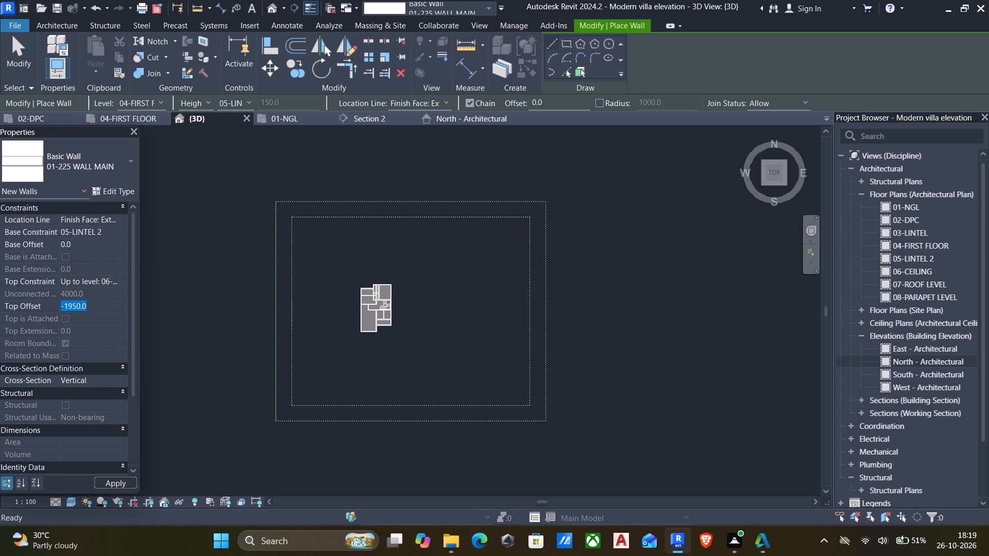
pyautogui.write('-300')
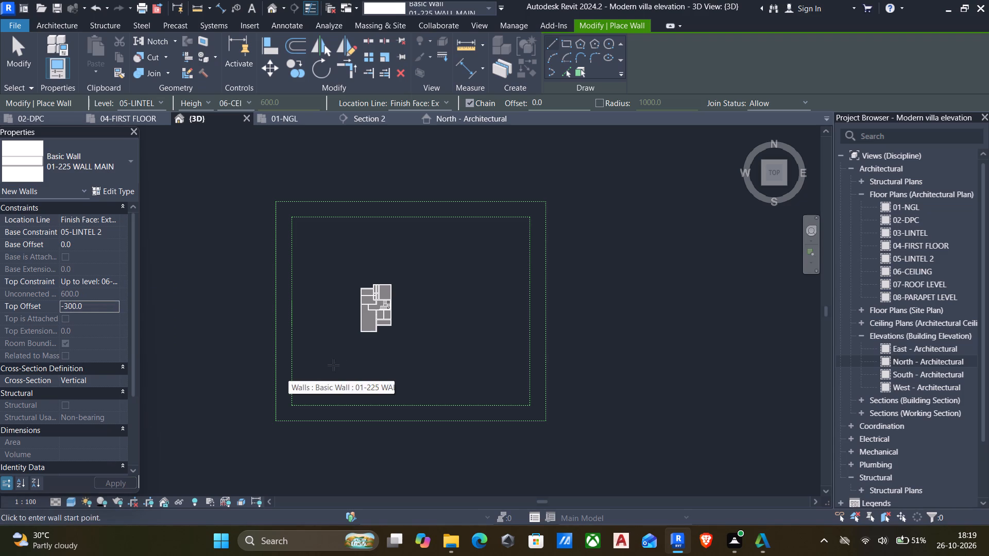
# Draw the wall about 3450 mm long over the balcony's low front wall, from the pier's inner end towards the outer corner.
pyautogui.scroll(9, 411, 306)
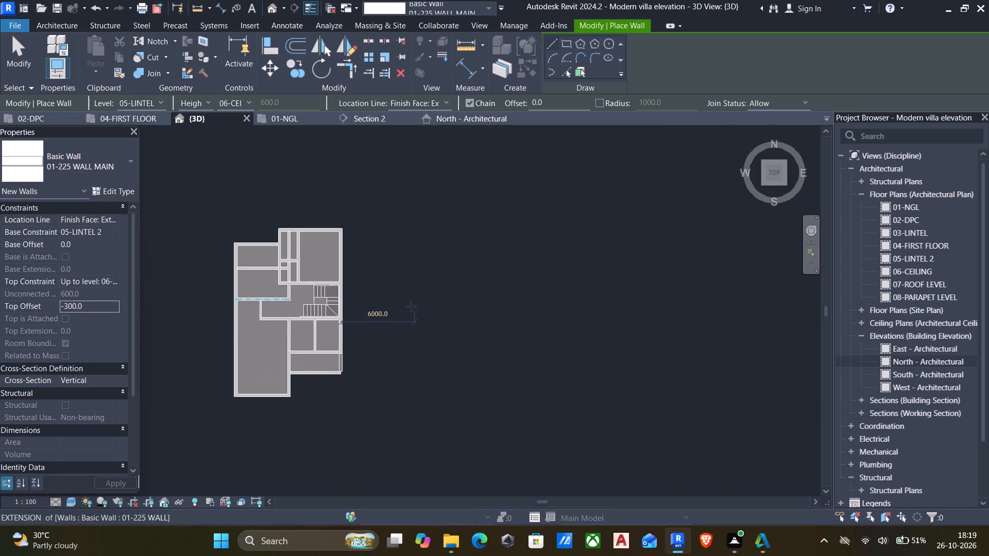
pyautogui.scroll(5, 411, 306)
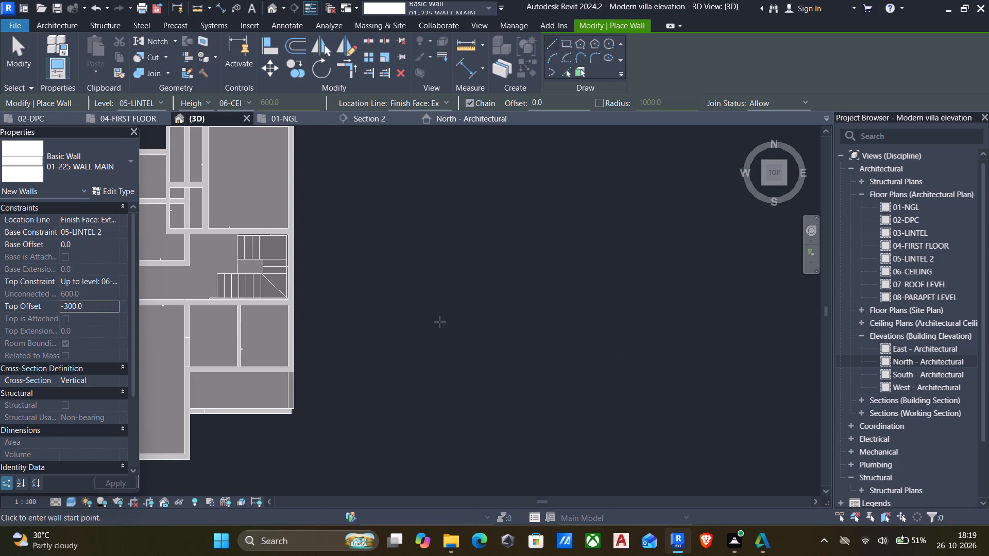
pyautogui.moveTo(425, 322); pyautogui.dragTo(471, 311, button='middle')
pyautogui.scroll(4, 313, 404)
pyautogui.scroll(5, 235, 413)
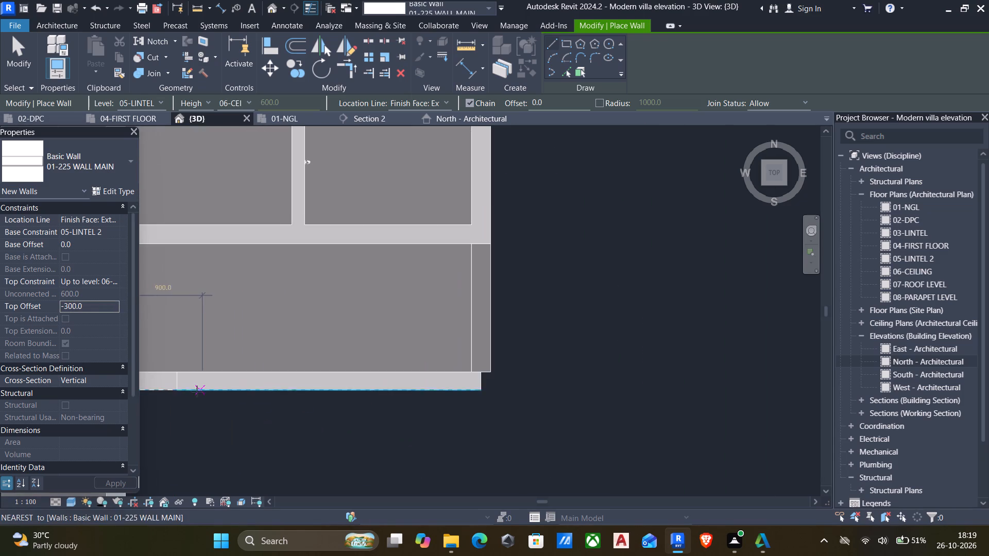
pyautogui.scroll(1, 191, 389)
pyautogui.moveTo(191, 389); pyautogui.dragTo(384, 392, button='middle')
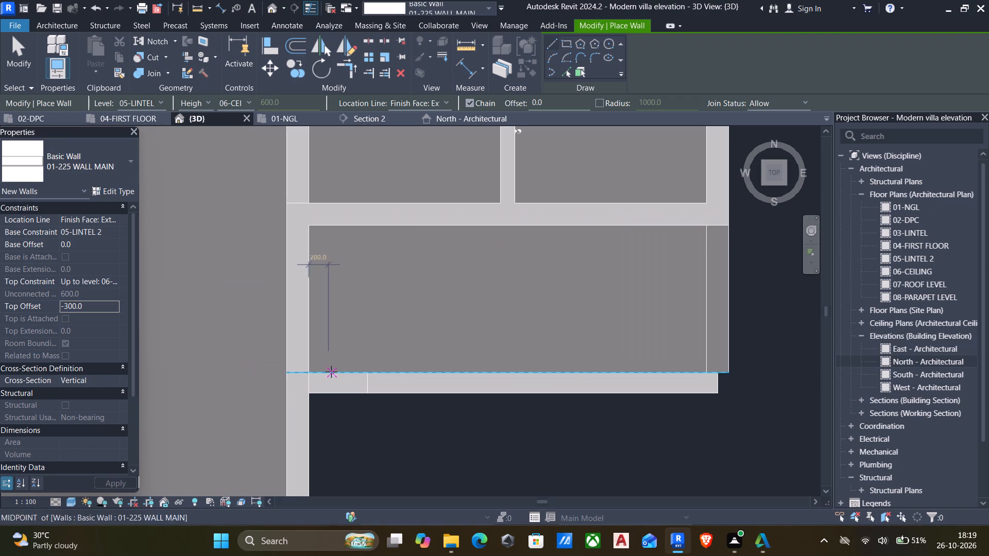
pyautogui.click(366, 367)
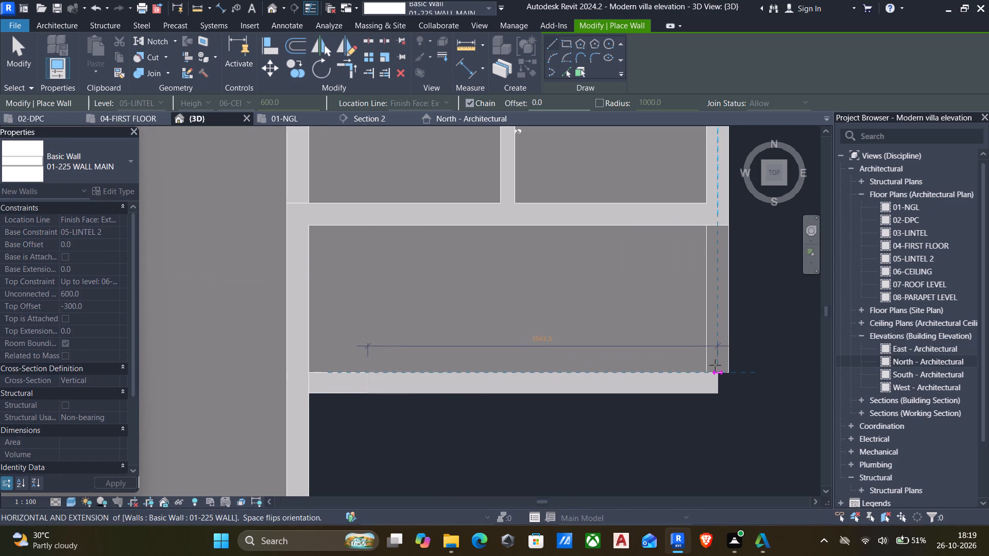
pyautogui.moveTo(703, 363); pyautogui.dragTo(690, 363)
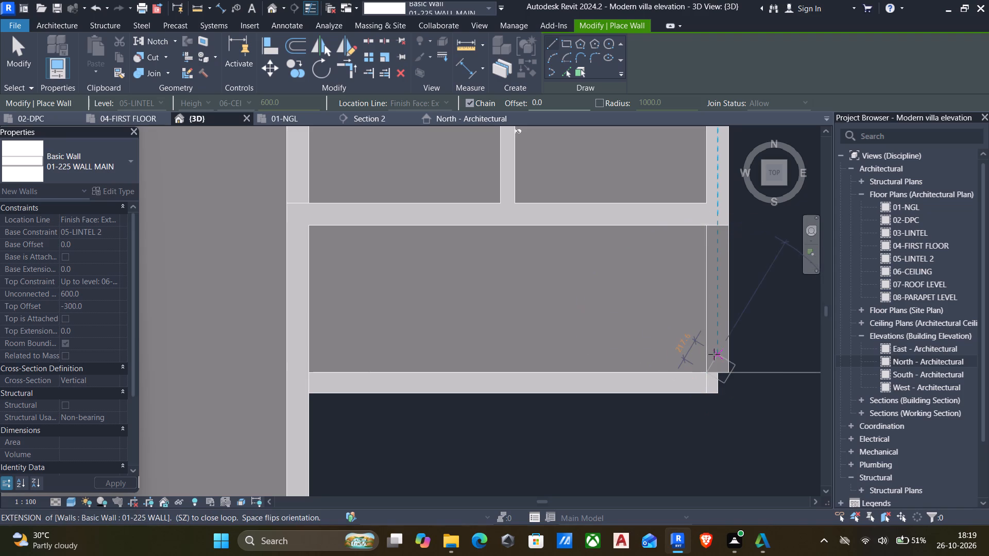
pyautogui.press('Escape')
pyautogui.scroll(3, 710, 387)
pyautogui.press('Escape')
# Extend the new upper balcony wall's outer end to line up with the end of the low wall below.
pyautogui.click(709, 389)
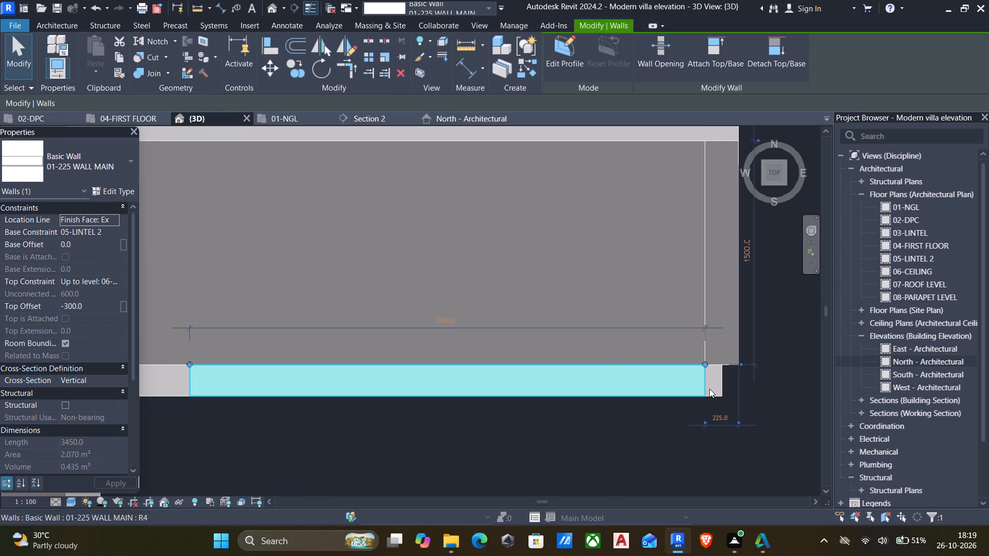
pyautogui.moveTo(705, 364); pyautogui.dragTo(721, 364)
pyautogui.press('Escape')
# Examine the balcony frame formed by the upper wall, pier and low wall from the front and side in 3D.
pyautogui.click(266, 6)
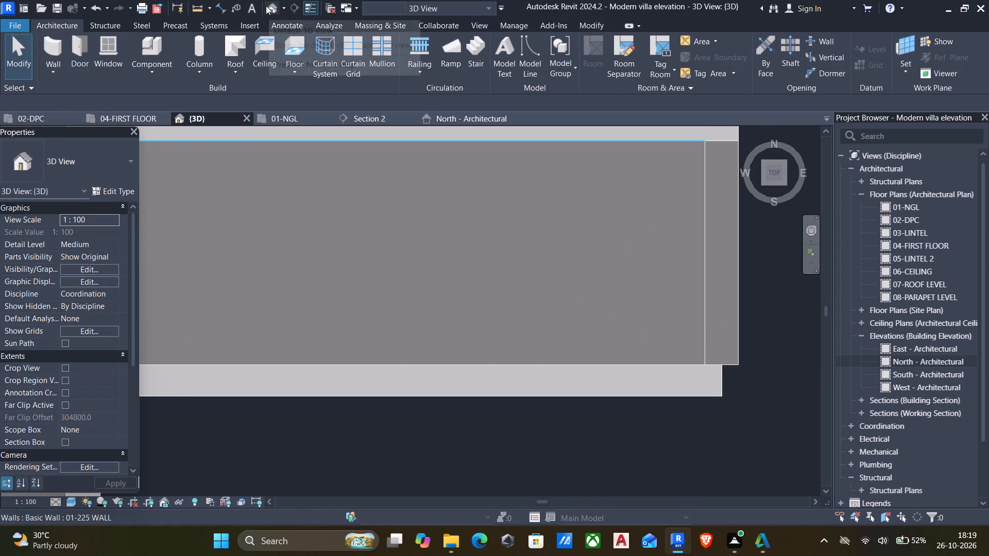
pyautogui.scroll(-11, 330, 180)
pyautogui.keyDown('shift'); pyautogui.moveTo(390, 308); pyautogui.dragTo(381, 90, button='middle'); pyautogui.keyUp('shift')
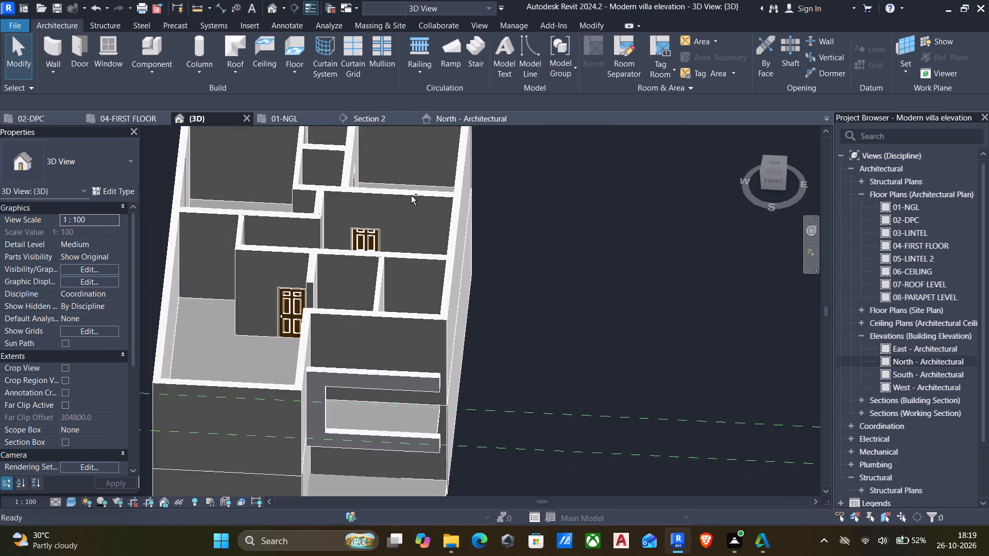
pyautogui.moveTo(470, 450); pyautogui.dragTo(367, 298, button='middle')
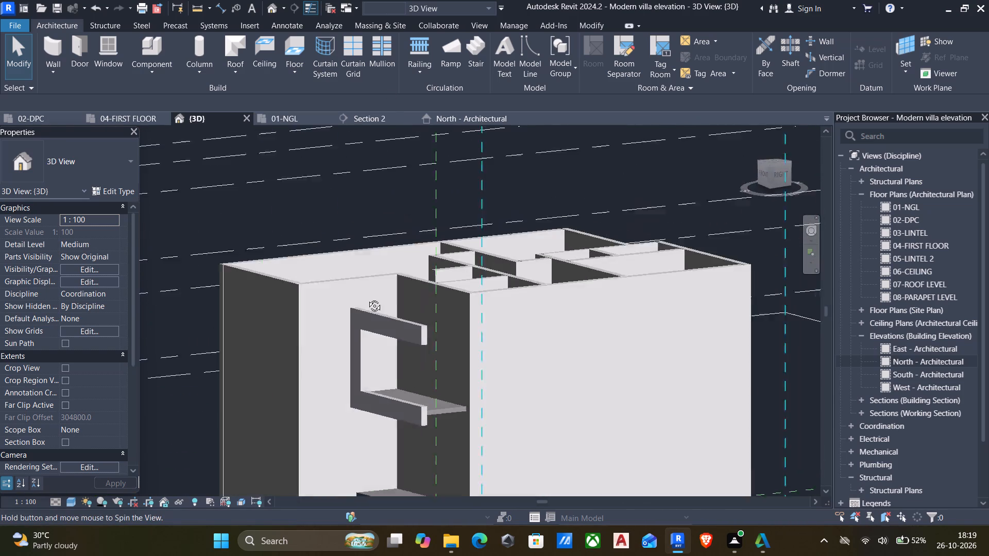
pyautogui.moveTo(367, 298); pyautogui.dragTo(375, 294, button='middle')
pyautogui.keyDown('shift'); pyautogui.moveTo(376, 294); pyautogui.dragTo(473, 347, button='middle'); pyautogui.keyUp('shift')
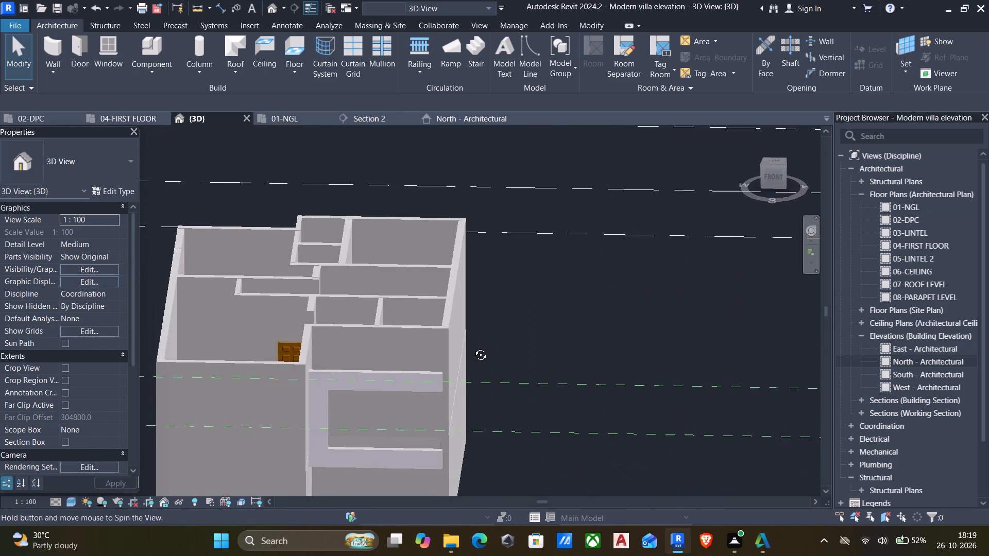
pyautogui.keyDown('shift'); pyautogui.moveTo(473, 347); pyautogui.dragTo(363, 353, button='middle'); pyautogui.keyUp('shift')
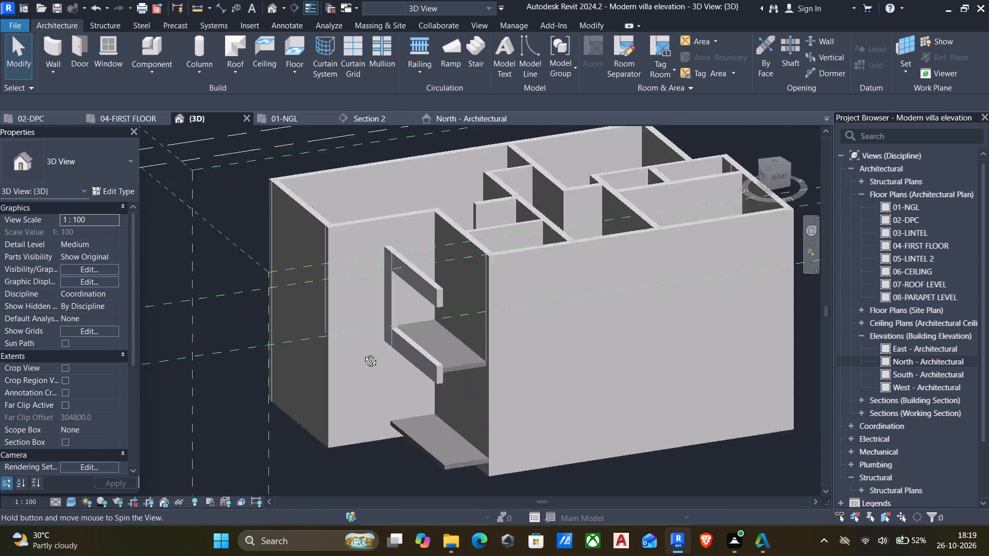
pyautogui.keyDown('shift'); pyautogui.moveTo(363, 353); pyautogui.dragTo(385, 354, button='middle'); pyautogui.keyUp('shift')
# Open the 01-NGL floor plan and start a new stair from 01-NGL to 02-DPC.
pyautogui.doubleClick(881, 210)
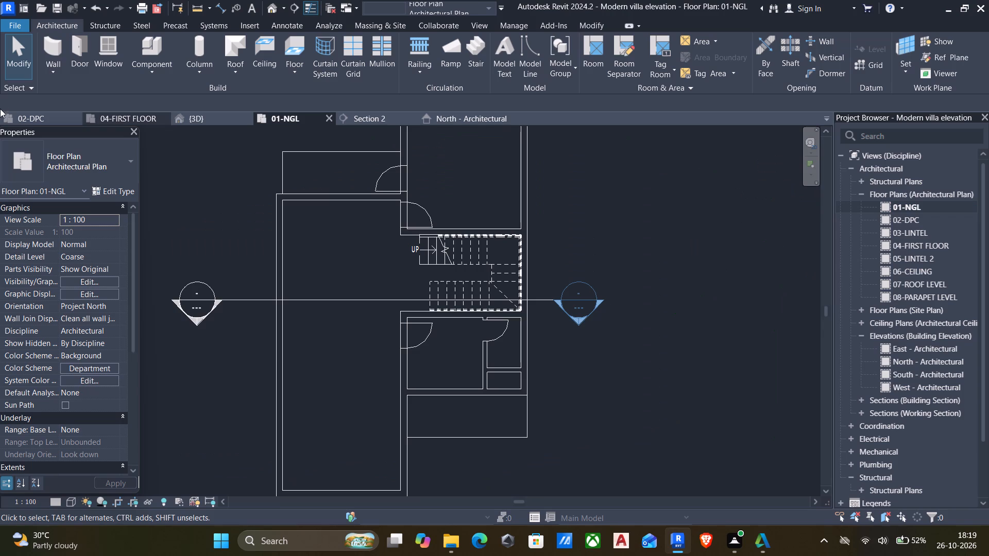
pyautogui.click(474, 47)
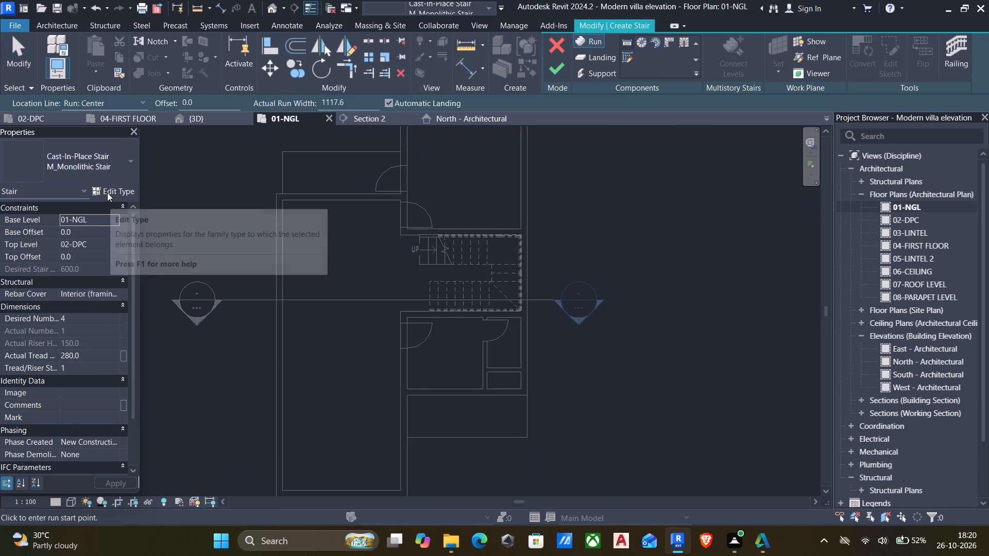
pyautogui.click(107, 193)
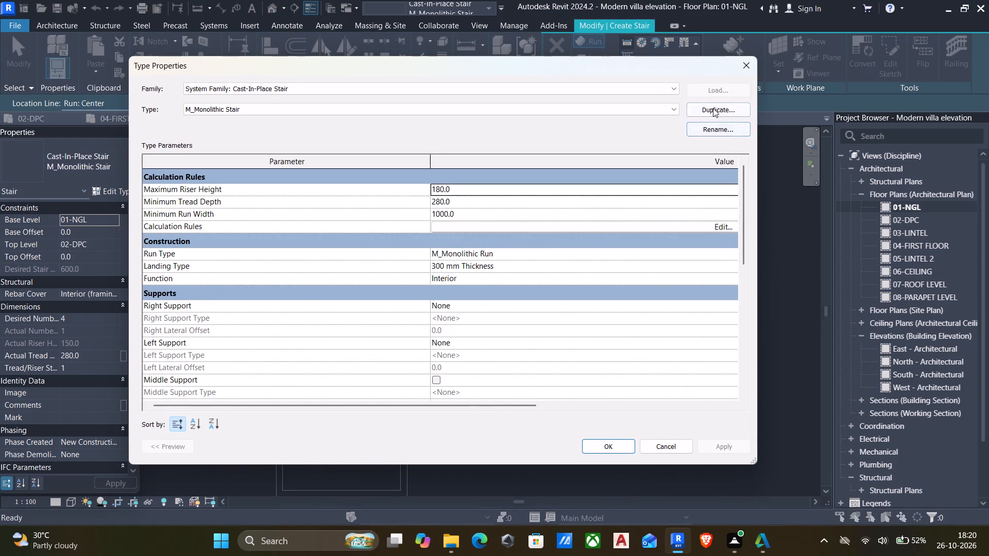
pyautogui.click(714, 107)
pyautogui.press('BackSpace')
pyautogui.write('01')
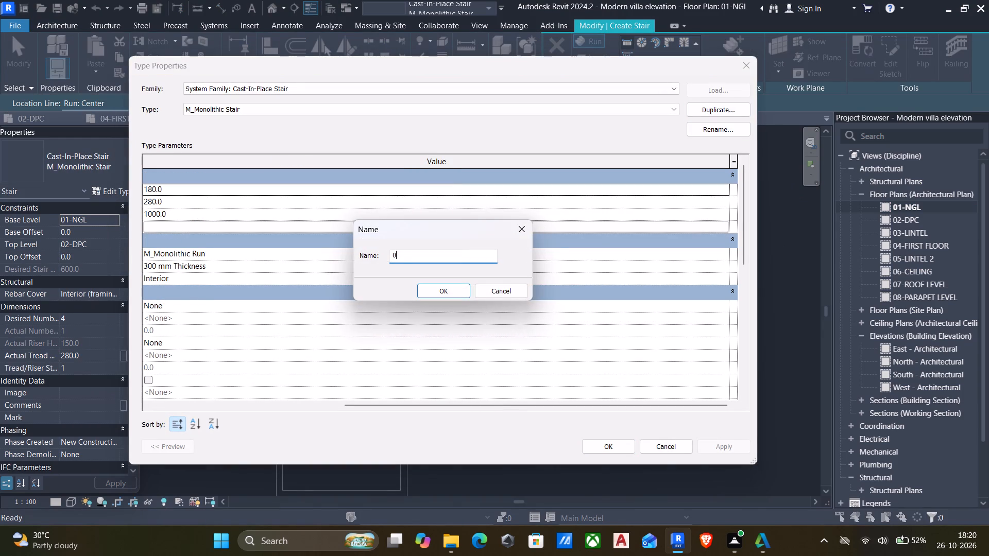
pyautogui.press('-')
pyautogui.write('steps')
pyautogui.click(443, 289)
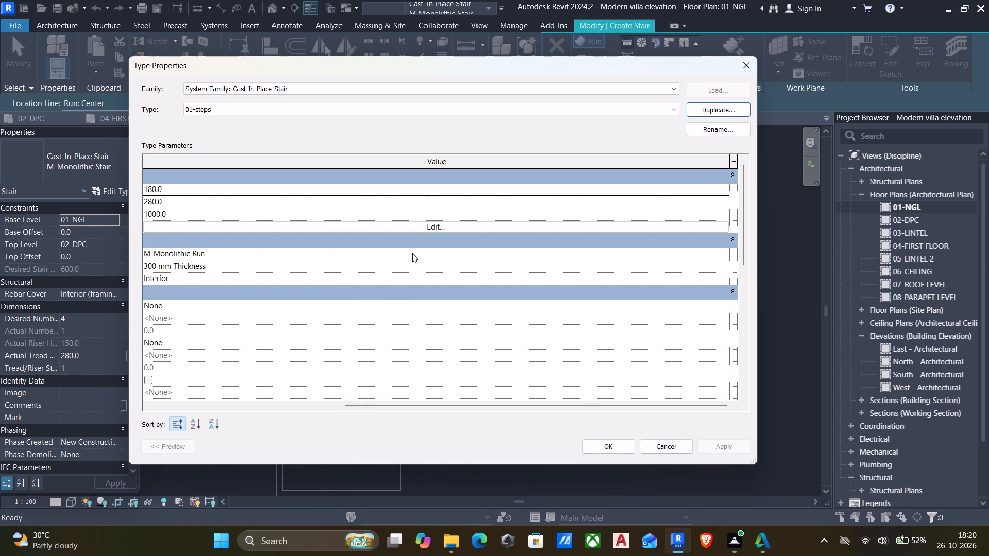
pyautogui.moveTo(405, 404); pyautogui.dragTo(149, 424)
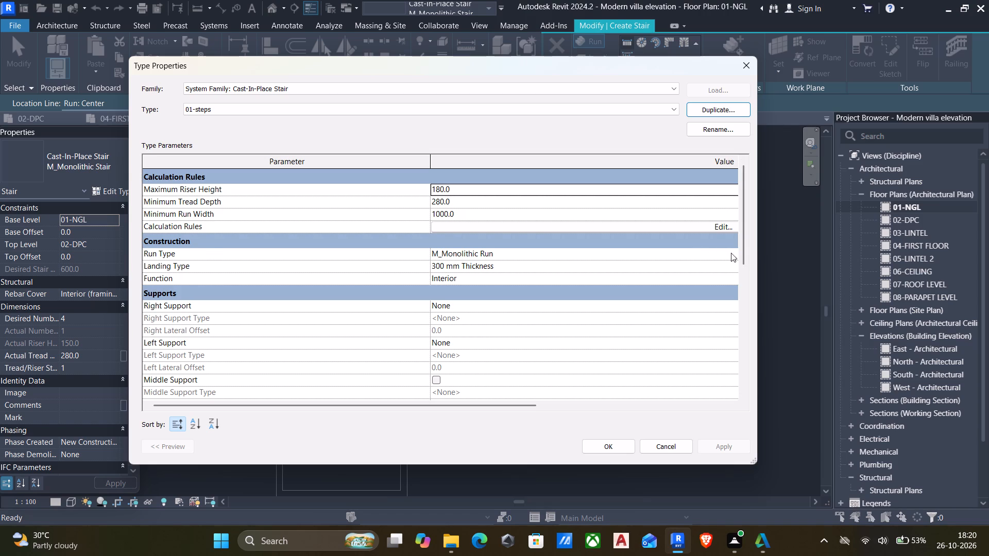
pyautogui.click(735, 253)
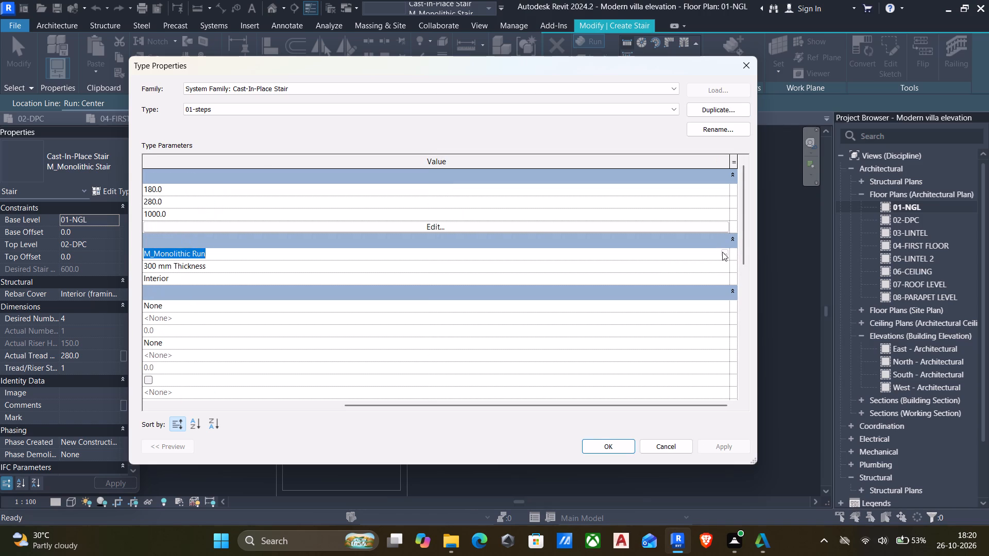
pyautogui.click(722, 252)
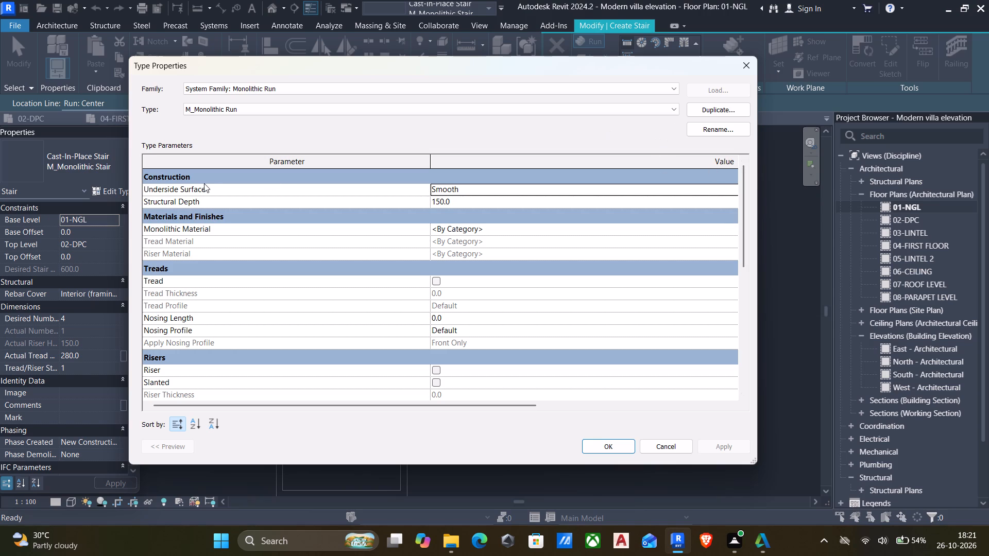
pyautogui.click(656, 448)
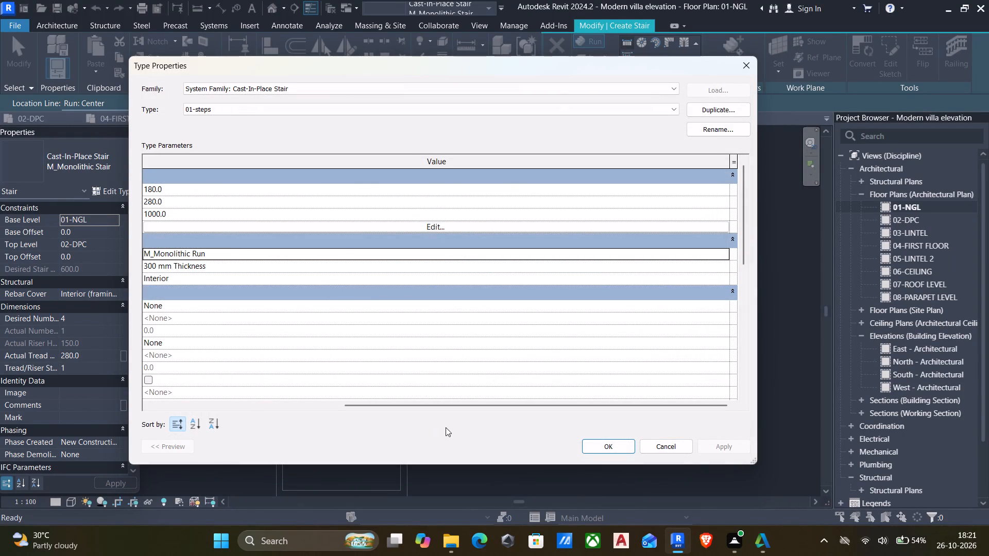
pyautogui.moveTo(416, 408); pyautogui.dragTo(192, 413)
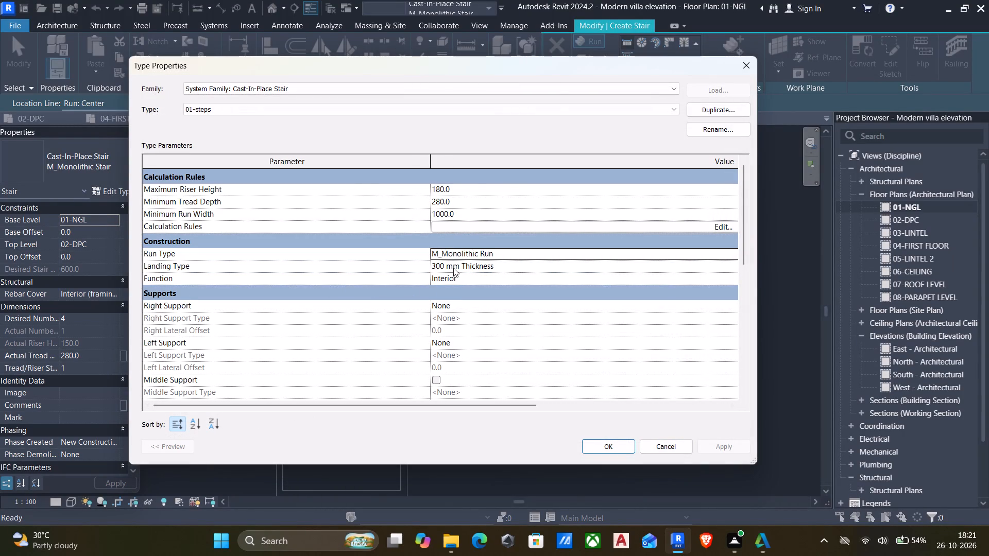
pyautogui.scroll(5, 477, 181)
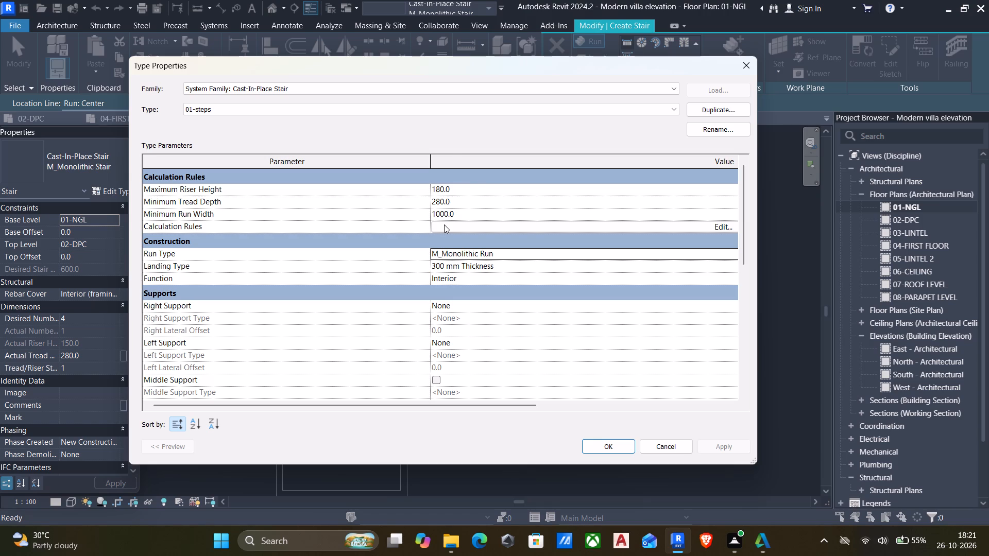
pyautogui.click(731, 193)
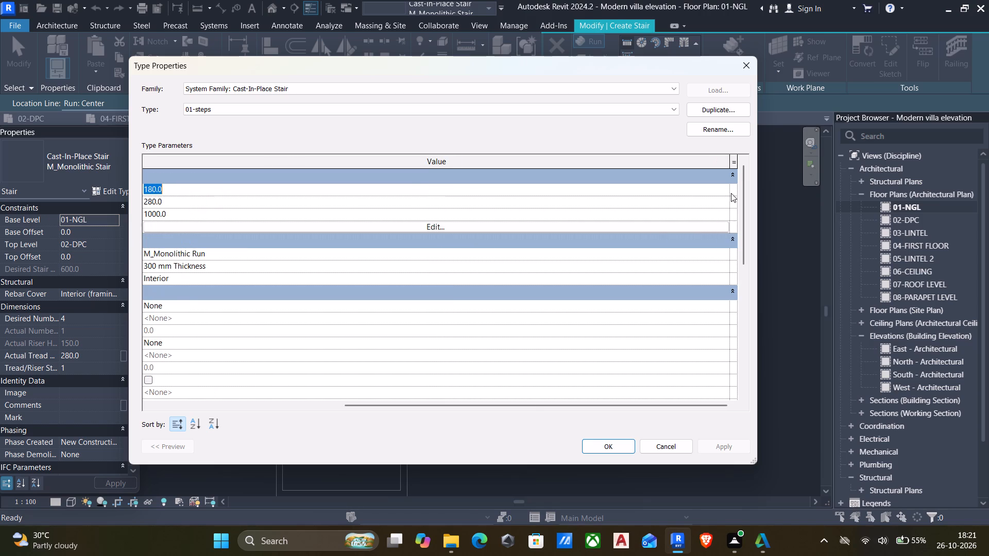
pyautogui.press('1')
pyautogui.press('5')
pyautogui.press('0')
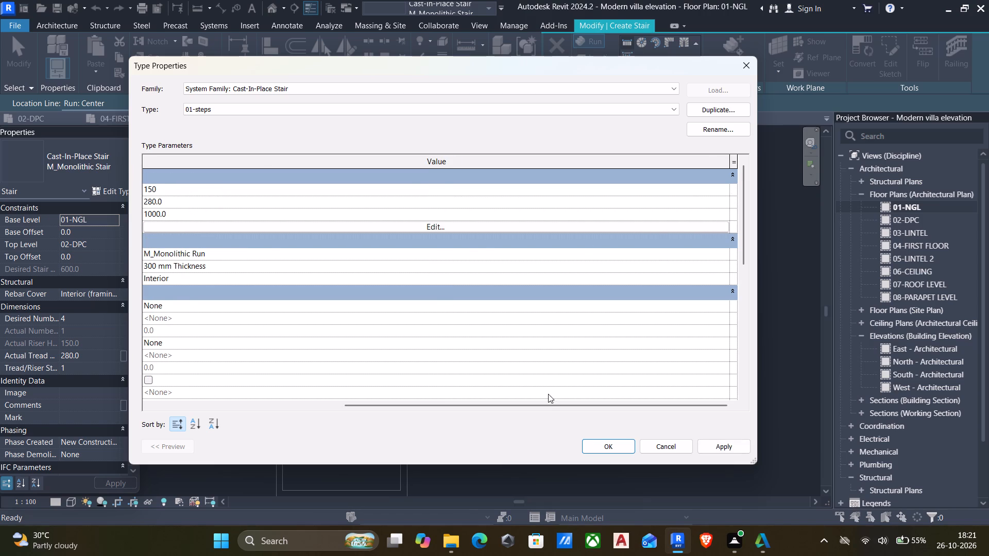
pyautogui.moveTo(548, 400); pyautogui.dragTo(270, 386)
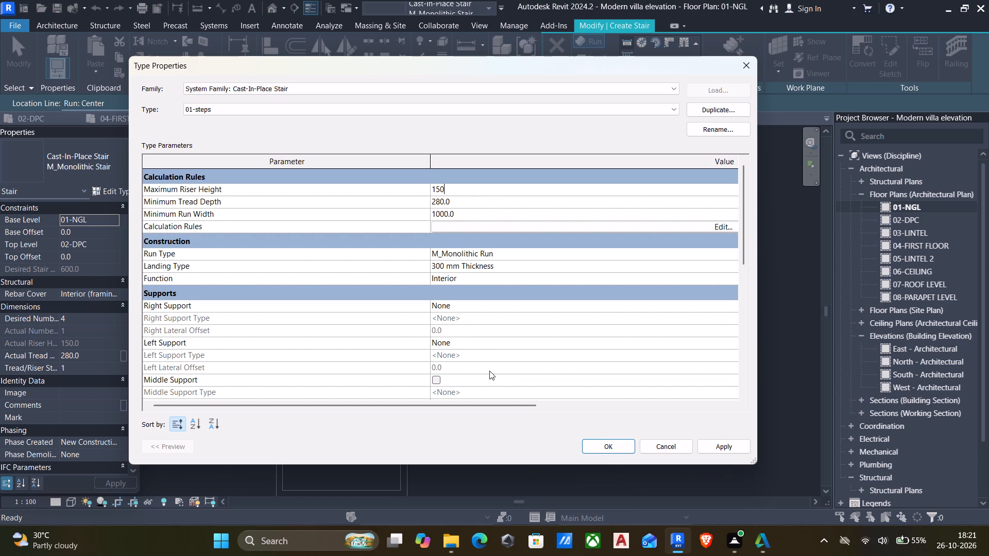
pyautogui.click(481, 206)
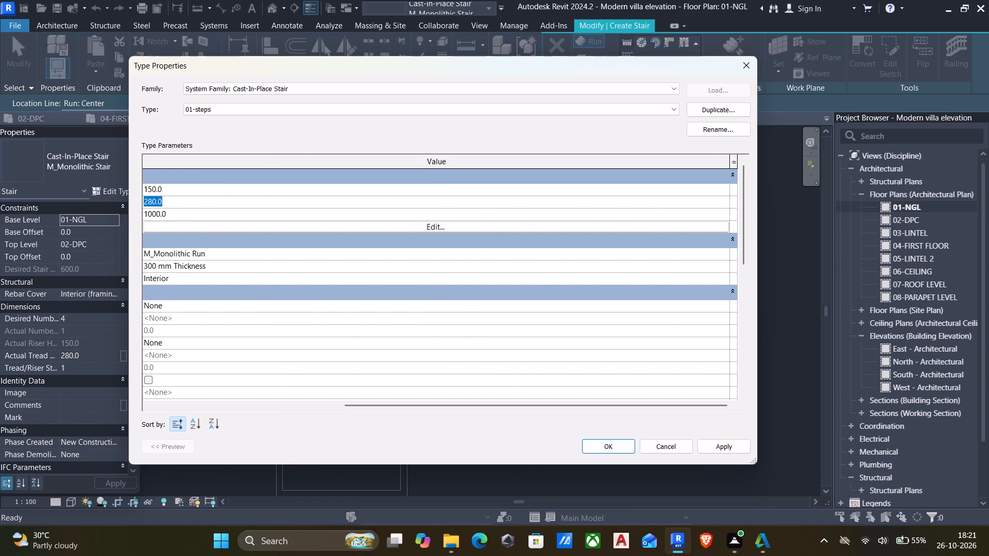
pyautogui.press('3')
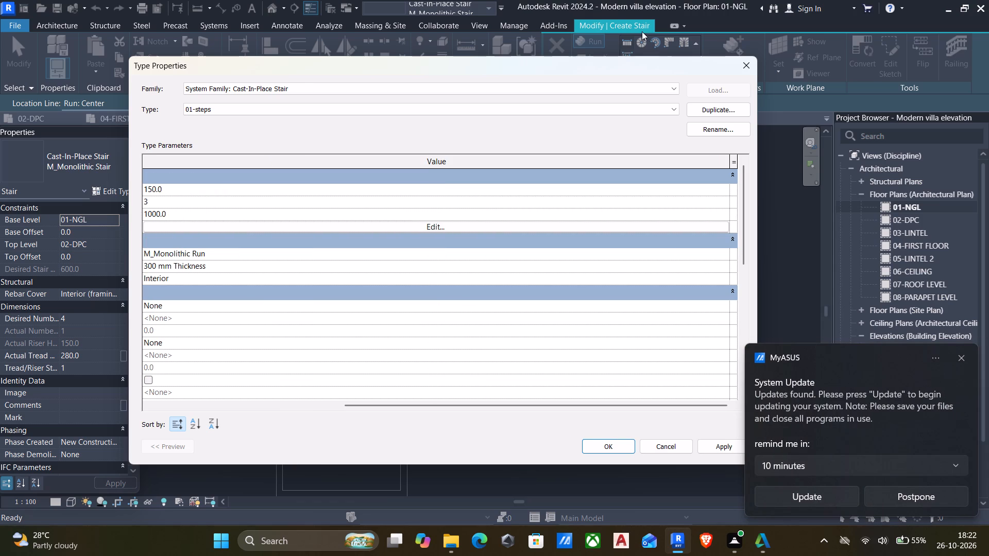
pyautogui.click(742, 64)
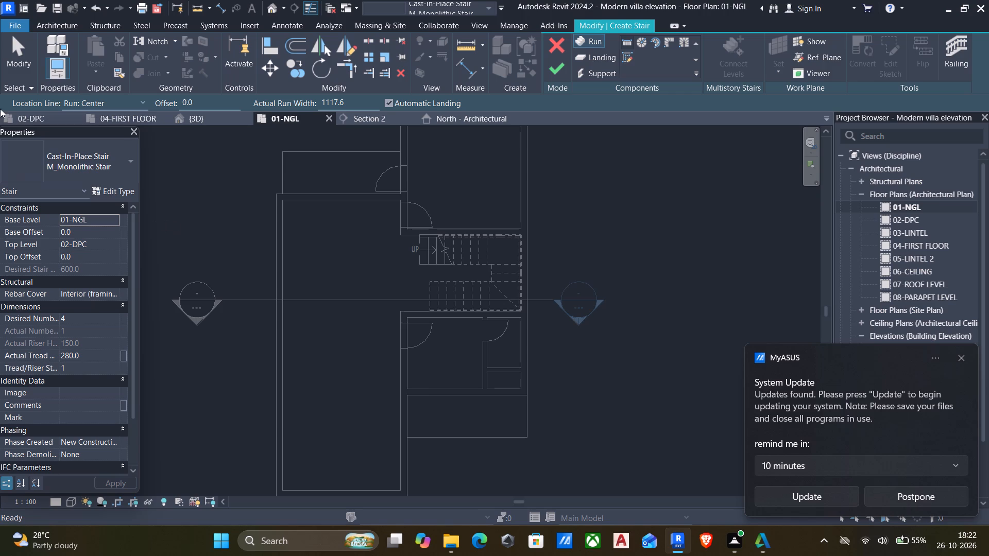
# Duplicate the M_Monolithic Stair type under its default name, with maximum riser height 150 and minimum tread depth 300.
pyautogui.click(120, 188)
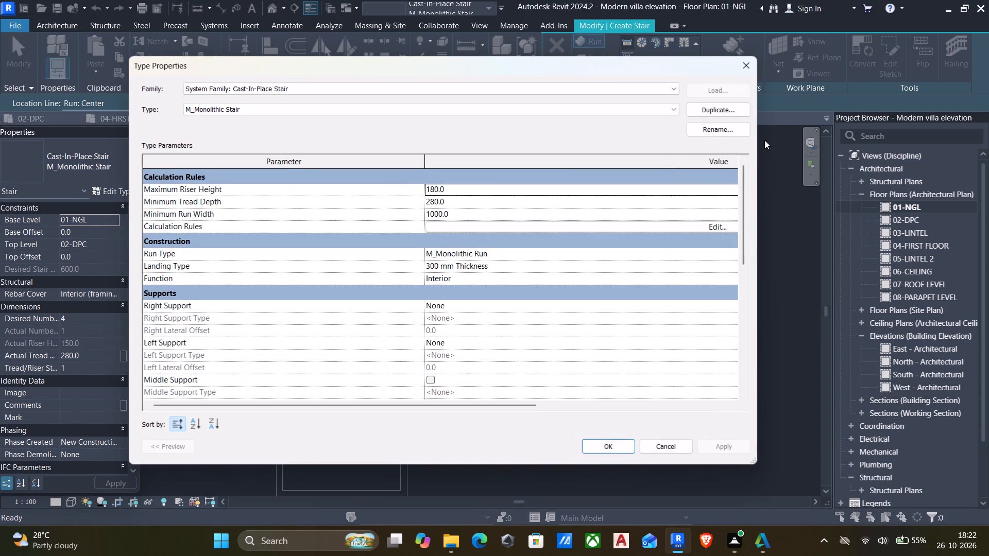
pyautogui.click(727, 109)
pyautogui.click(450, 289)
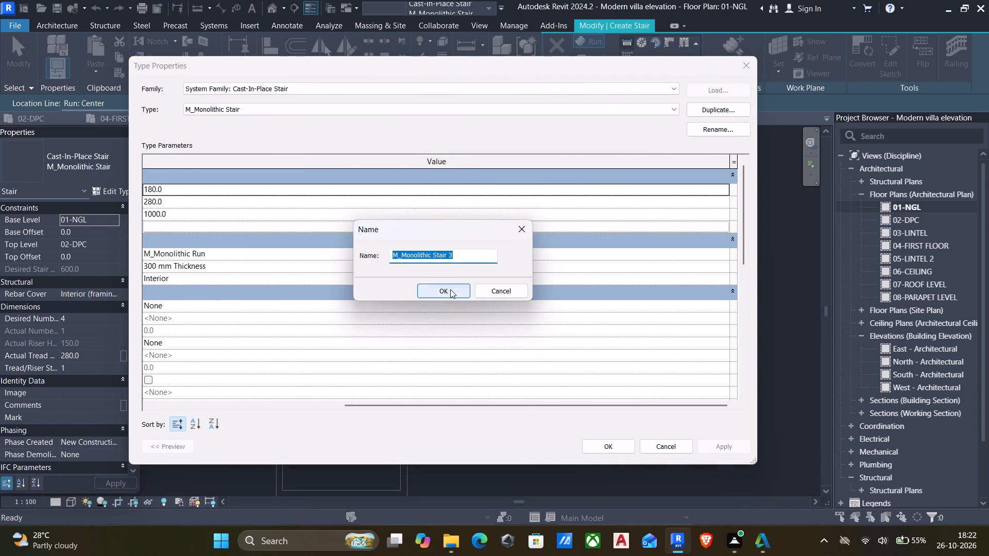
pyautogui.moveTo(511, 401); pyautogui.dragTo(172, 378)
pyautogui.click(469, 184)
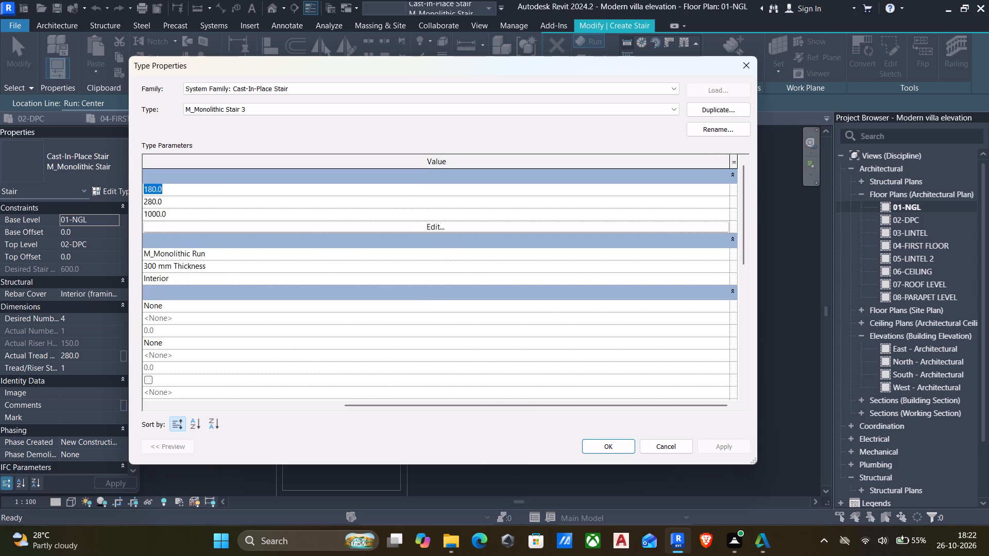
pyautogui.write('15')
pyautogui.press('0')
pyautogui.click(286, 201)
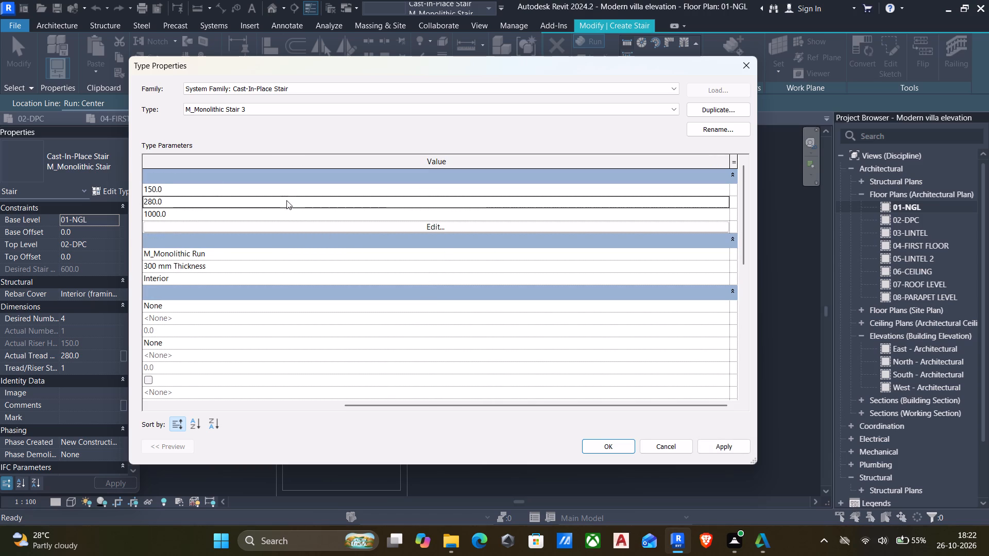
pyautogui.press('3')
pyautogui.press('0')
pyautogui.press('0')
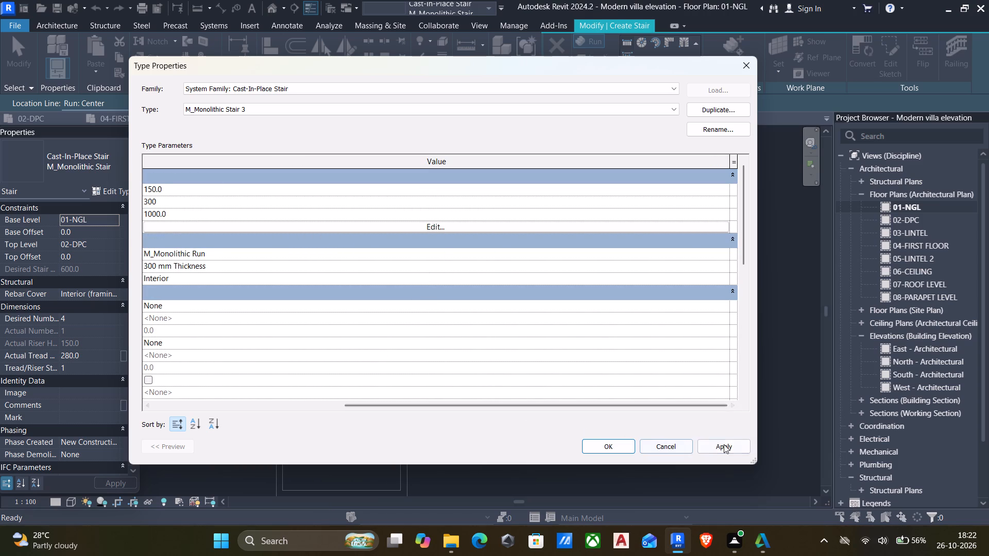
# Open the properties of the M_Monolithic Run type used by the new stair type.
pyautogui.moveTo(601, 401); pyautogui.dragTo(160, 387)
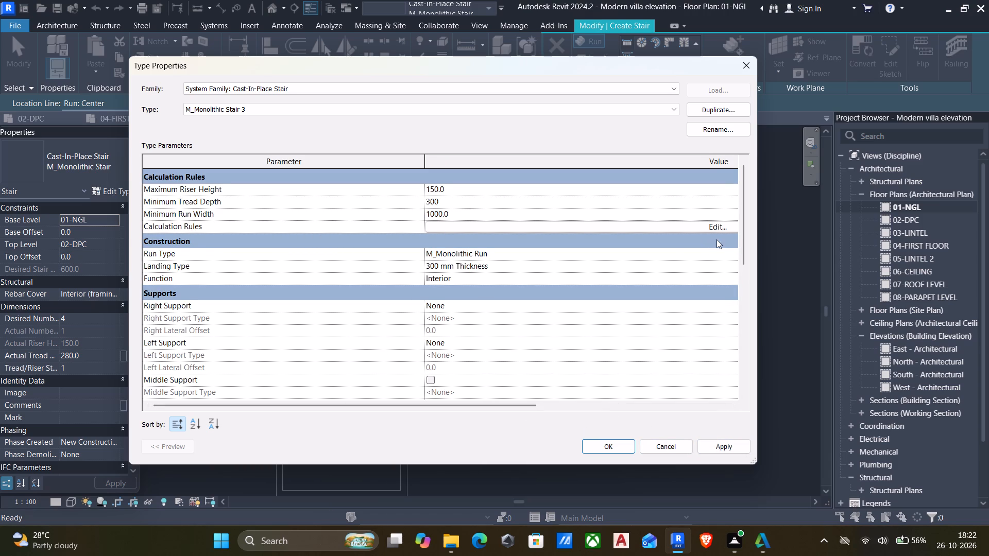
pyautogui.click(735, 258)
pyautogui.click(727, 253)
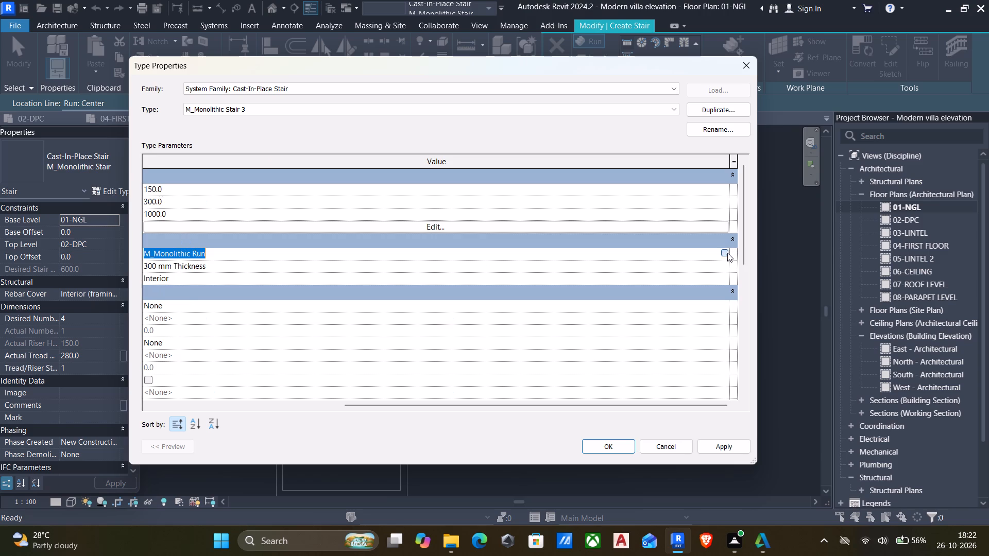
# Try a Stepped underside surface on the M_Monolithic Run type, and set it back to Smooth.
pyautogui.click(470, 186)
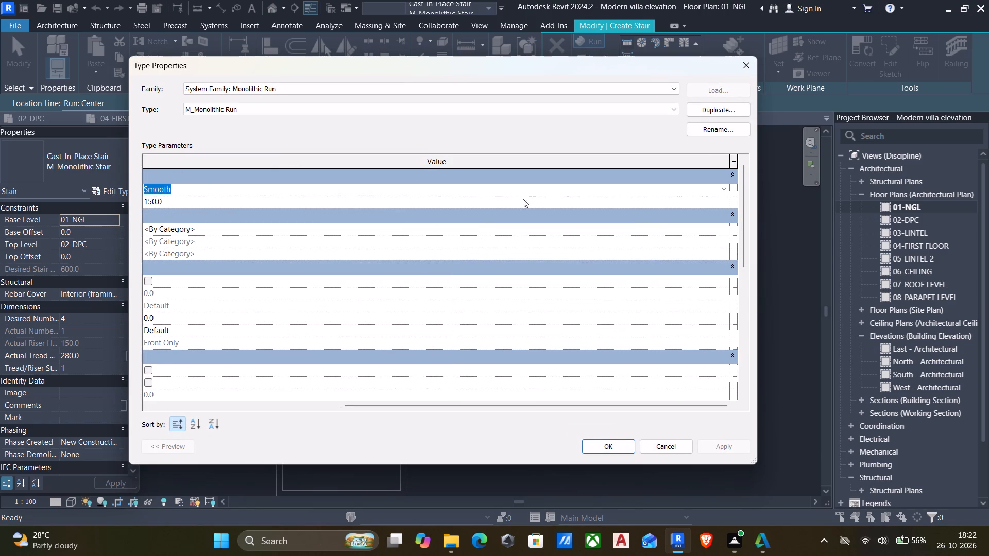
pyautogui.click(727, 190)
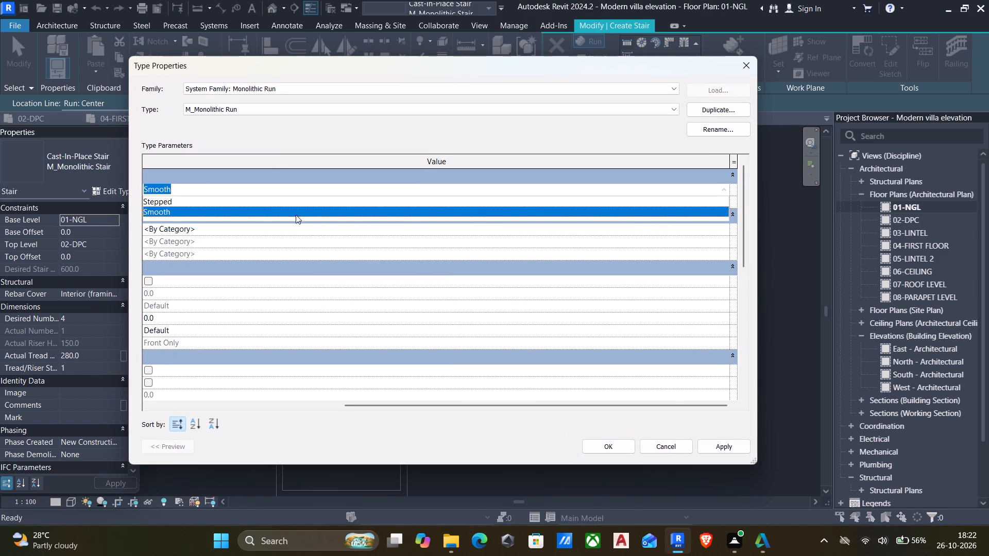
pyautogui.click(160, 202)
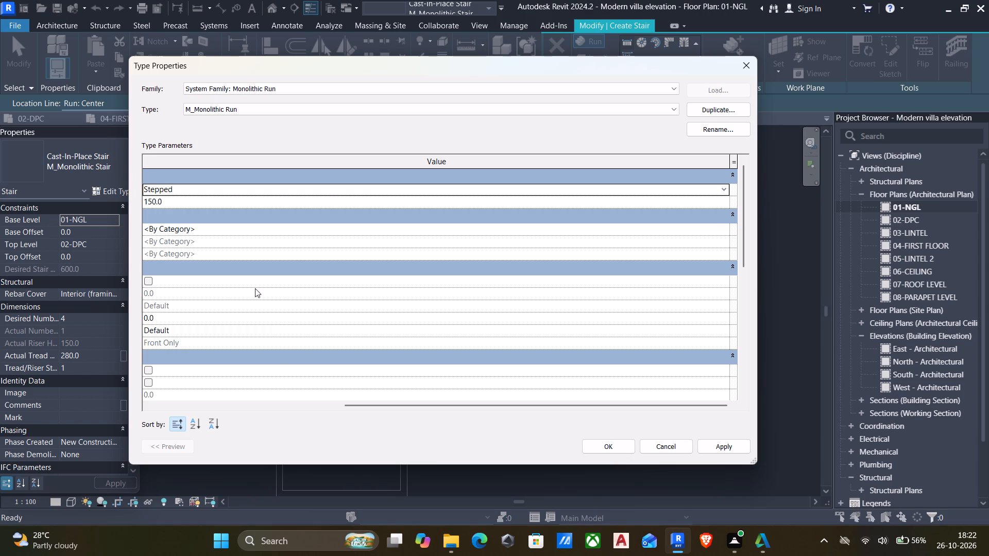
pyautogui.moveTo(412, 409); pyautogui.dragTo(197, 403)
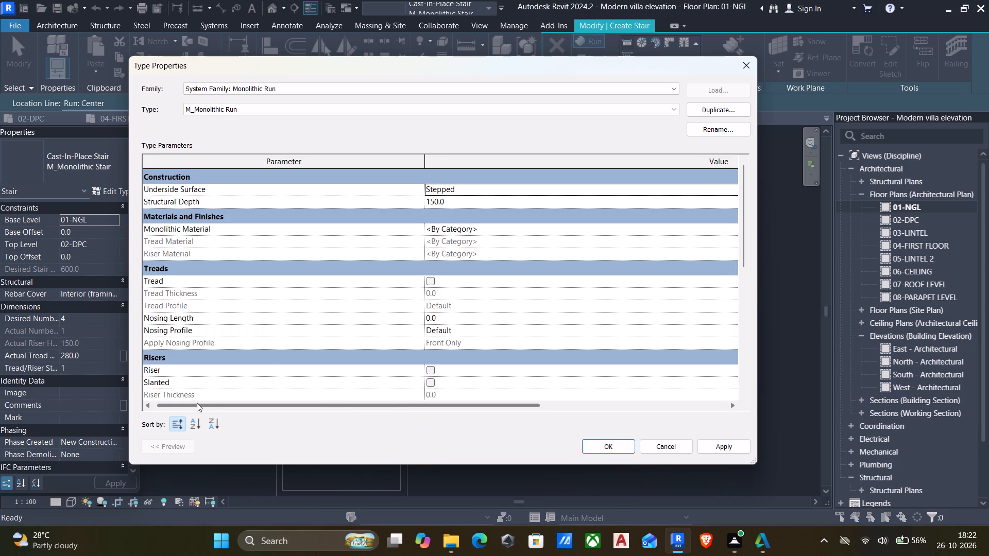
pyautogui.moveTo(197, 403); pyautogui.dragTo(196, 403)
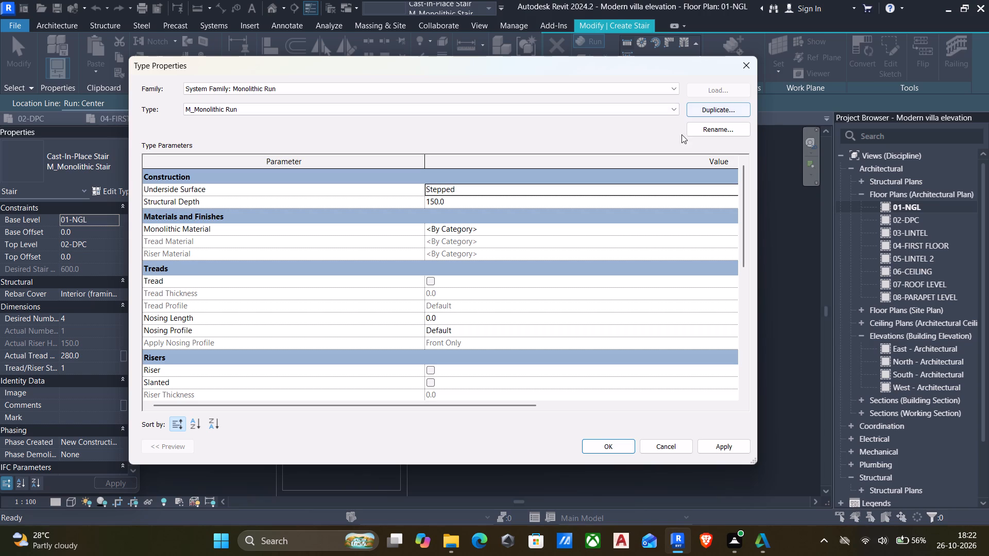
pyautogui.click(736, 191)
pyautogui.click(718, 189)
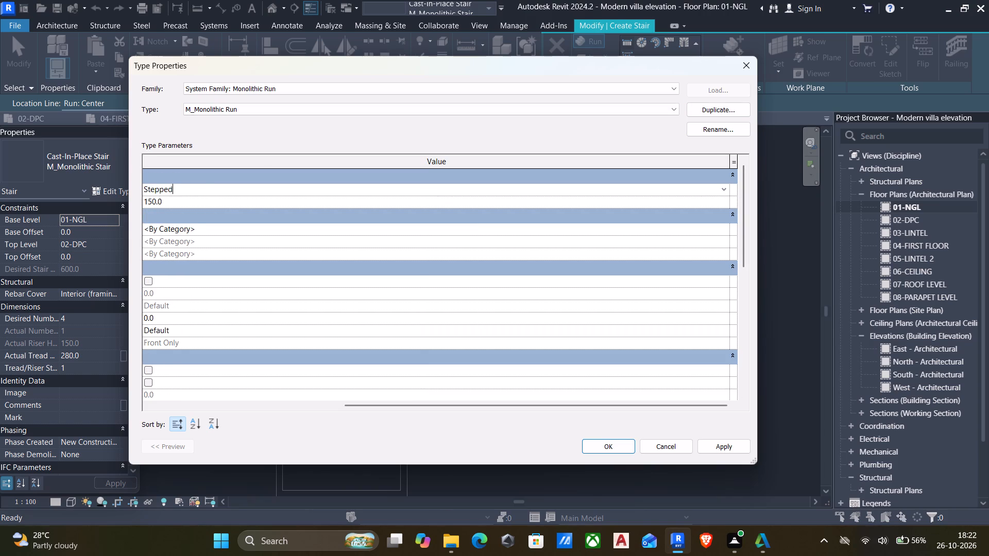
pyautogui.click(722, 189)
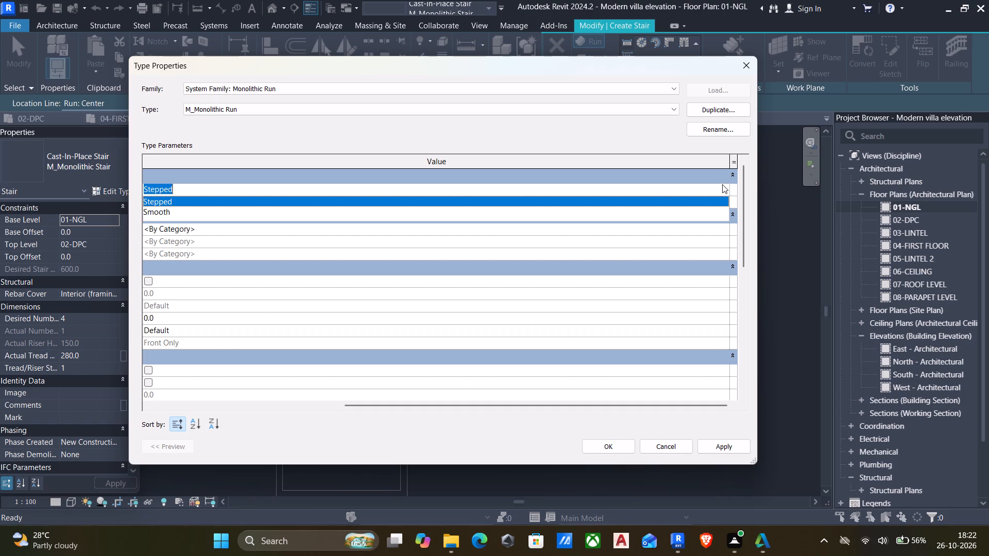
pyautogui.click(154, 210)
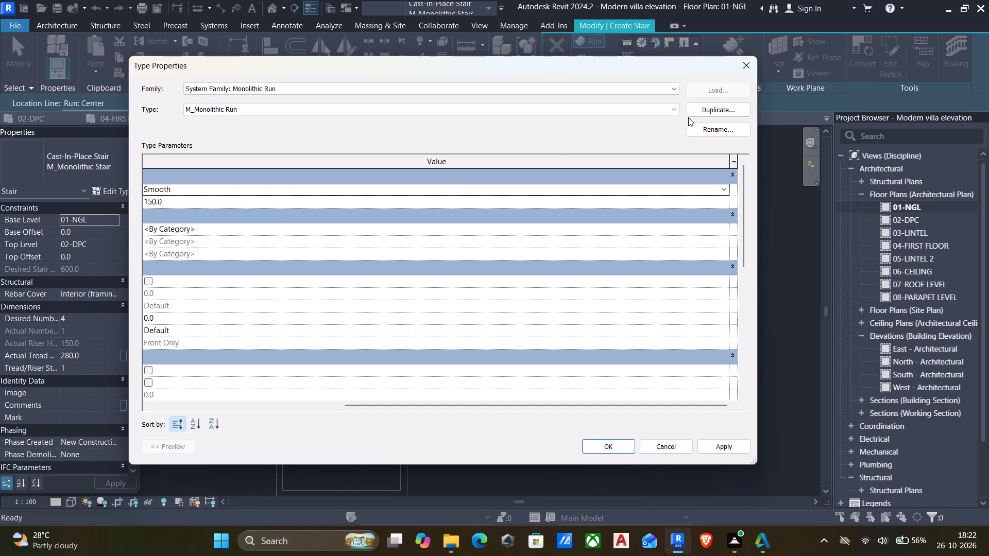
# Duplicate the M_Monolithic Run type under its default name.
pyautogui.click(706, 114)
pyautogui.click(446, 296)
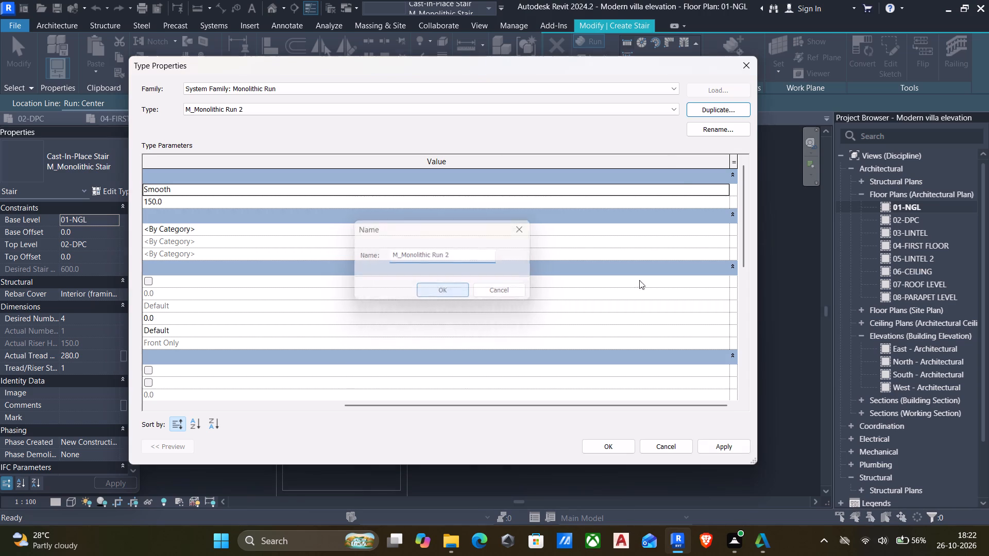
# Give the duplicated monolithic run type a Stepped underside surface and a structural depth of 450, and apply the new stair type.
pyautogui.click(724, 185)
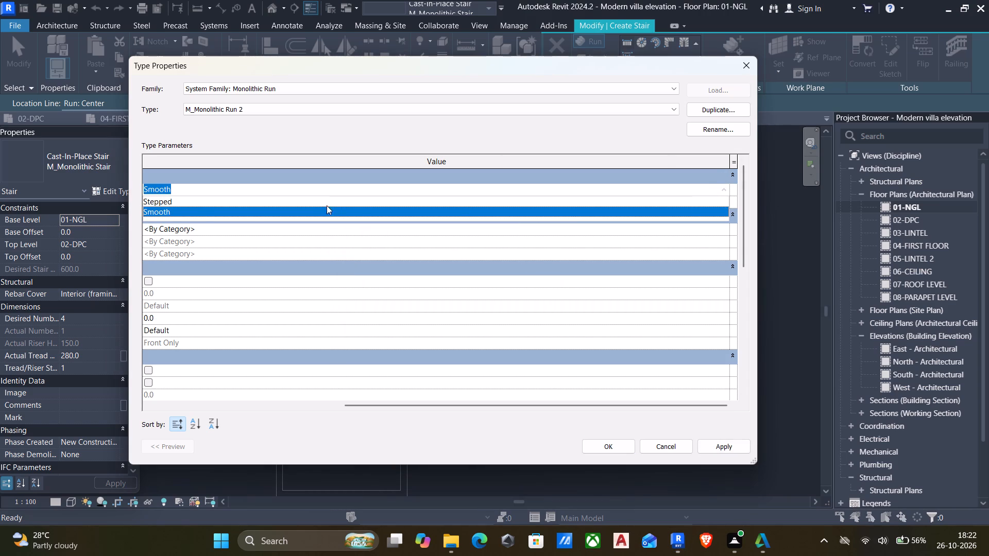
pyautogui.click(160, 202)
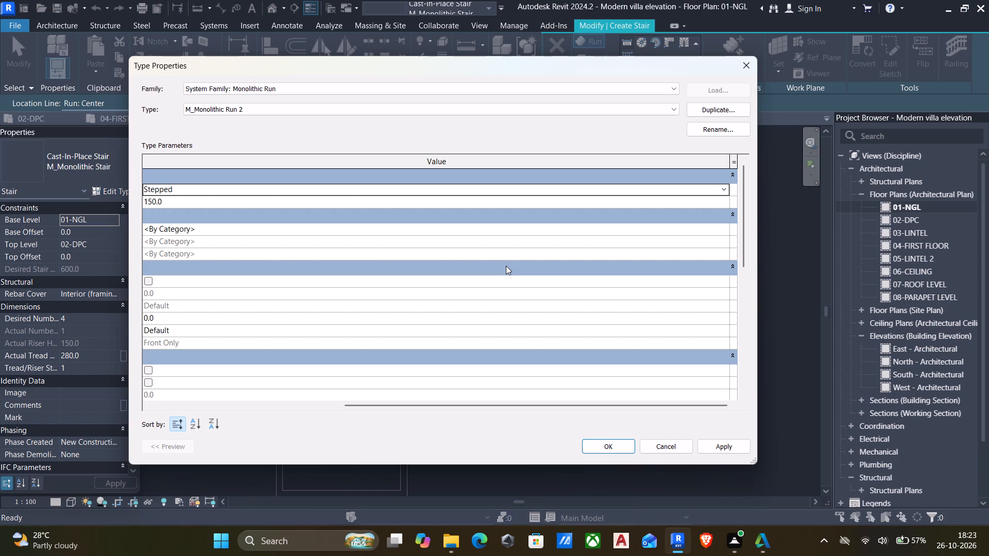
pyautogui.moveTo(404, 408); pyautogui.dragTo(271, 420)
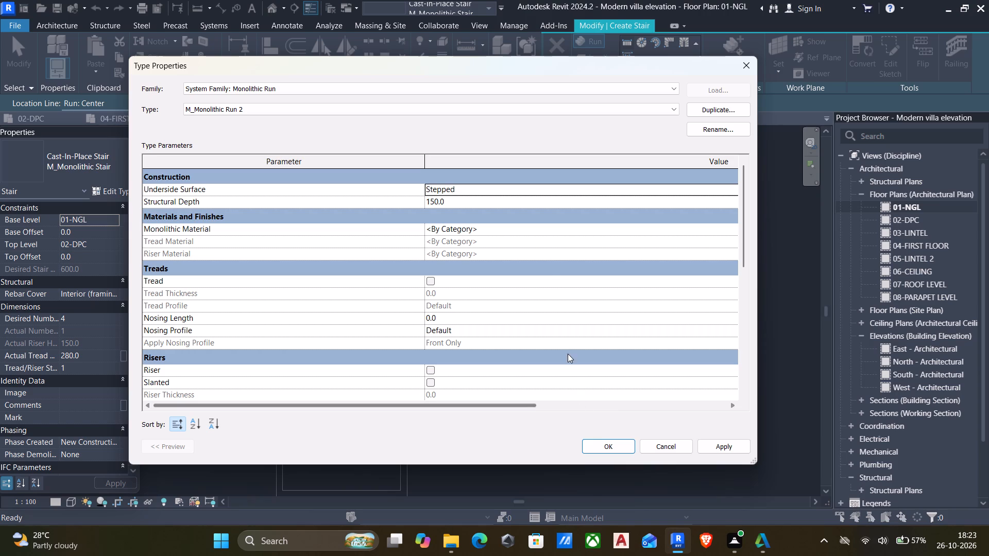
pyautogui.click(480, 202)
pyautogui.write('450')
pyautogui.click(618, 447)
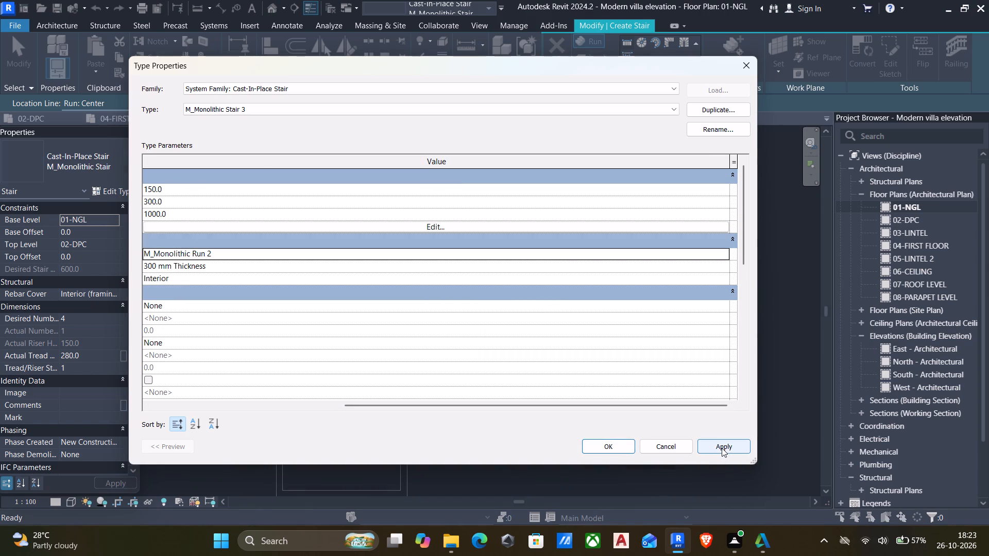
pyautogui.click(721, 447)
pyautogui.click(609, 450)
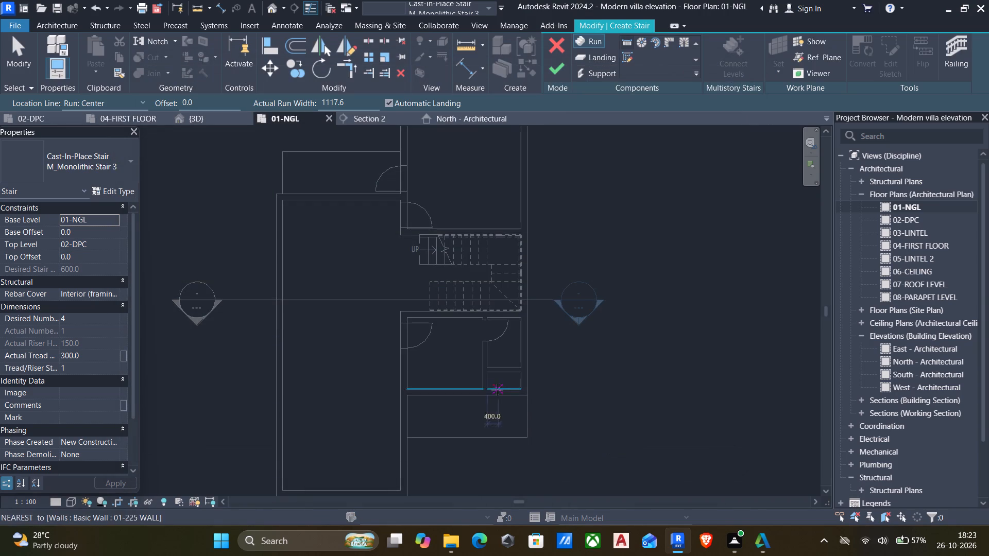
# Start a custom sketched run for the entrance steps in the 01-NGL plan.
pyautogui.scroll(-5, 434, 359)
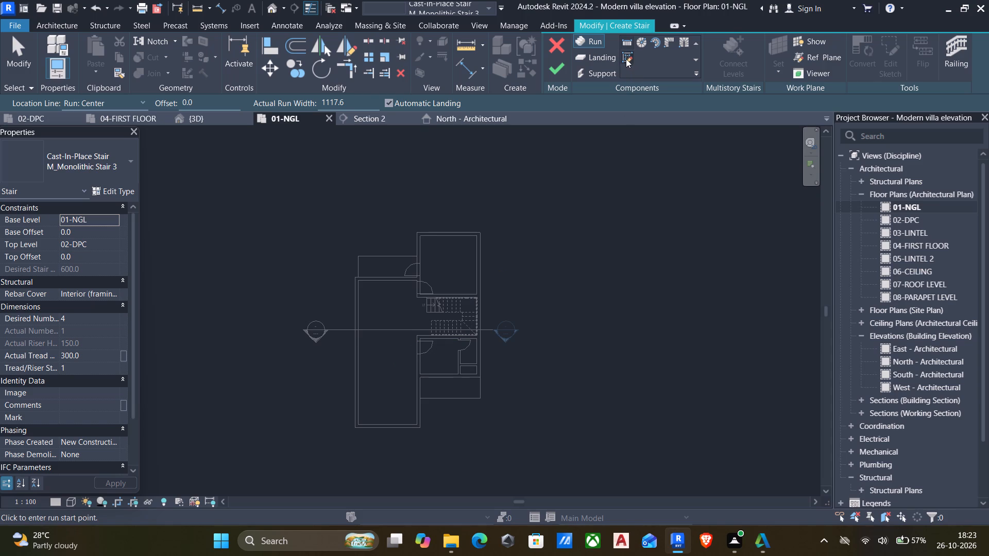
pyautogui.click(623, 54)
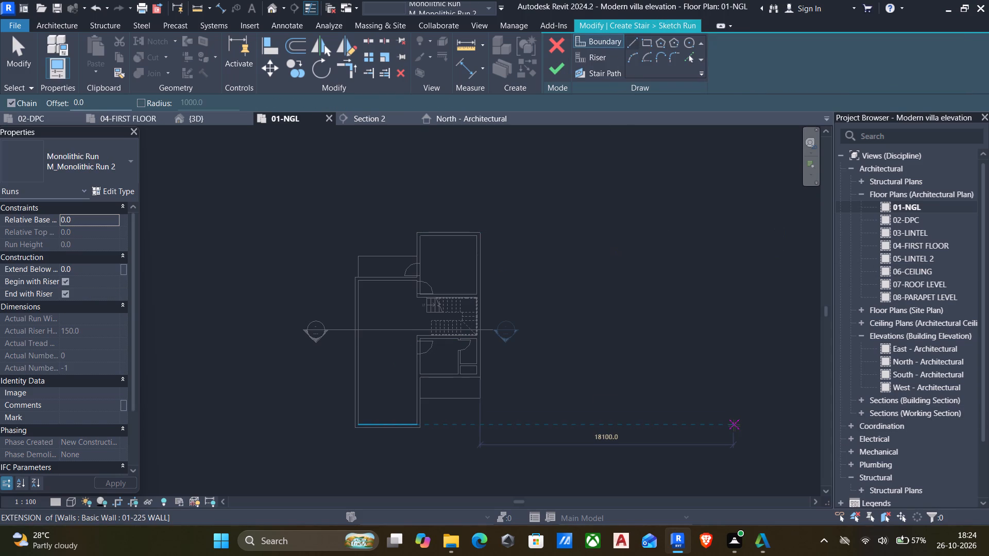
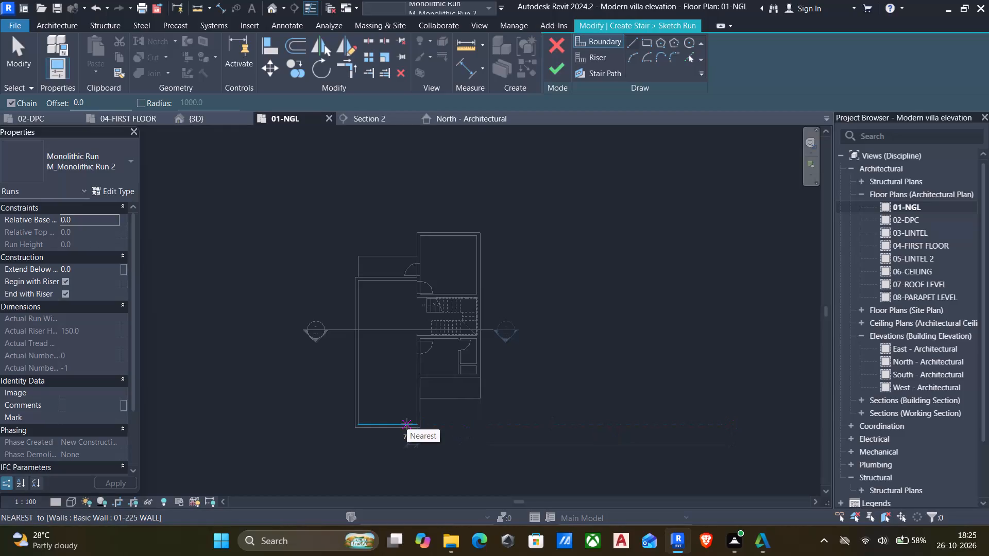
# Draw two parallel run boundary lines, each 900 long, outward from the two ends of the porch floor's front edge.
pyautogui.scroll(6, 407, 424)
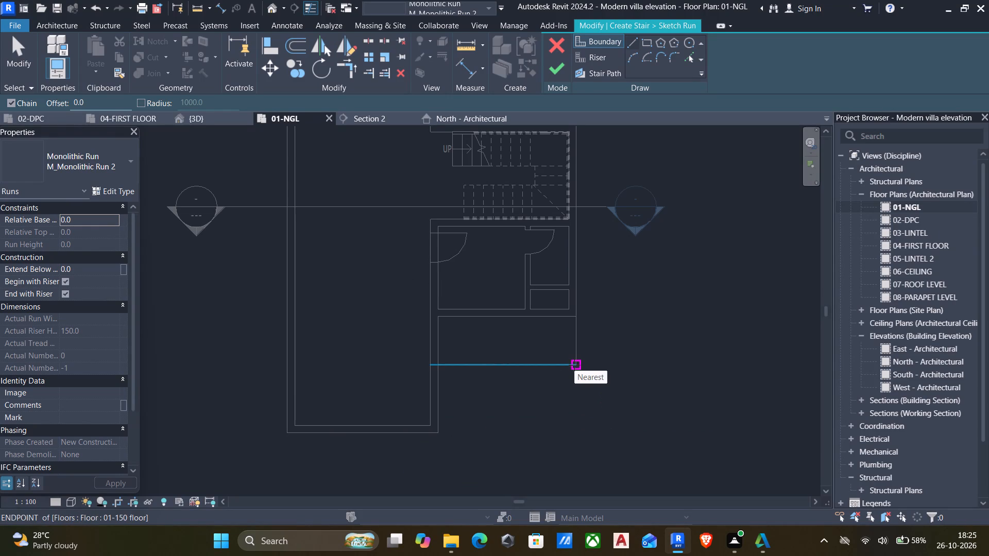
pyautogui.click(438, 364)
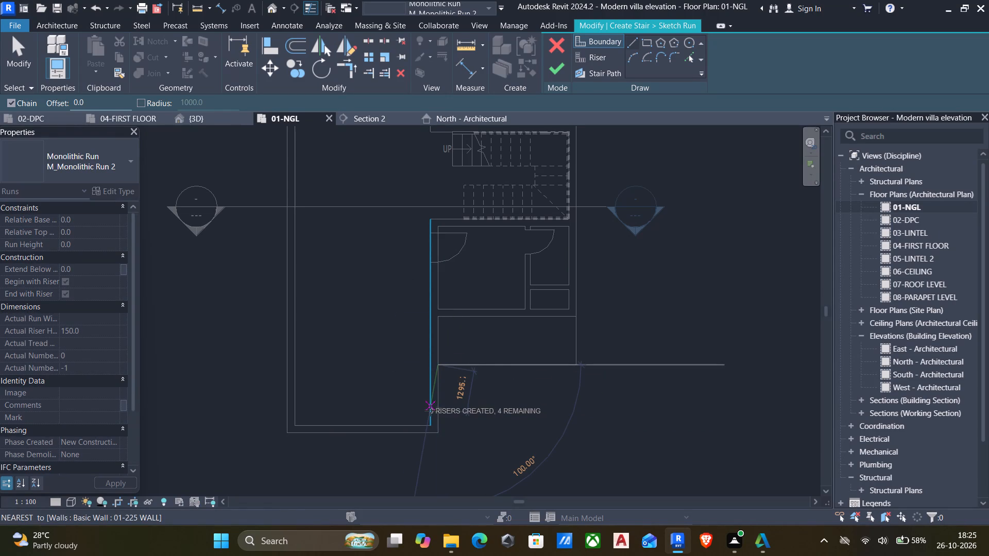
pyautogui.scroll(4, 436, 402)
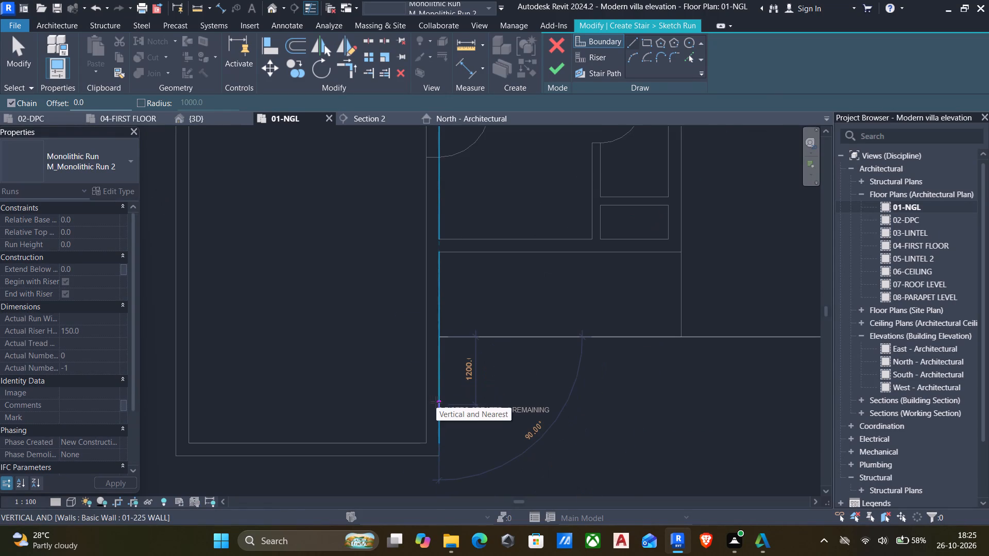
pyautogui.write('900')
pyautogui.press('Return')
pyautogui.scroll(-4, 436, 402)
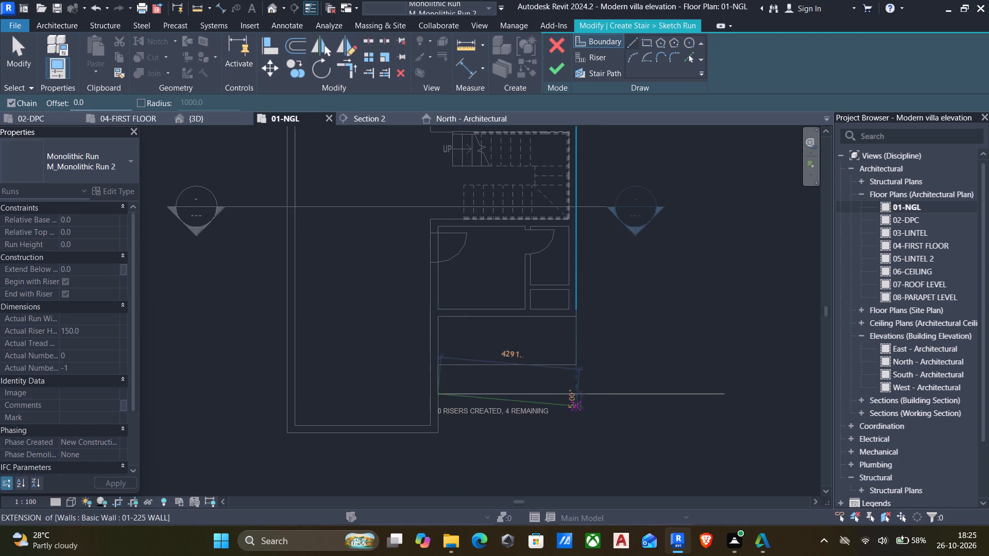
pyautogui.press('Escape')
pyautogui.click(582, 364)
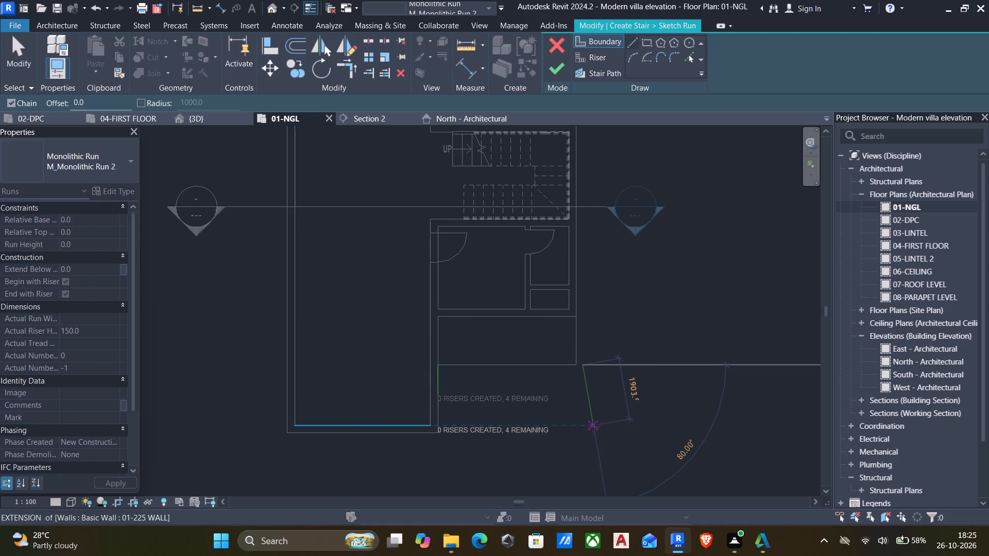
pyautogui.press('Escape')
pyautogui.scroll(4, 579, 376)
pyautogui.click(574, 357)
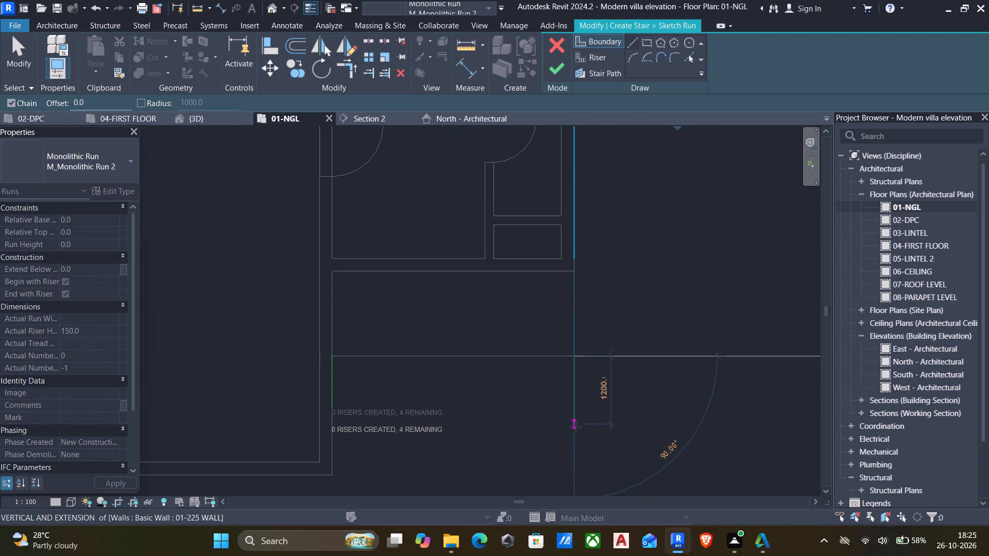
pyautogui.write('900')
pyautogui.press('Return')
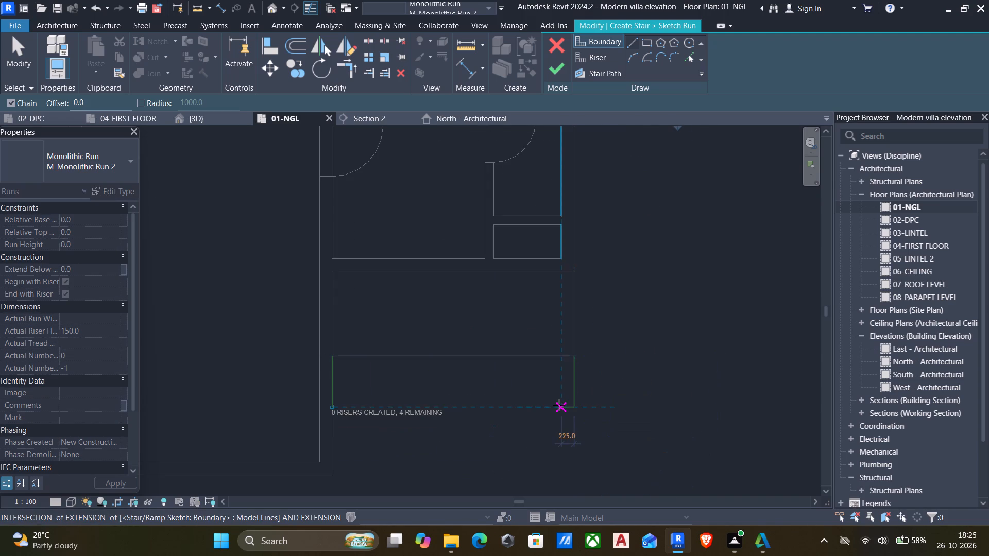
pyautogui.press('Escape')
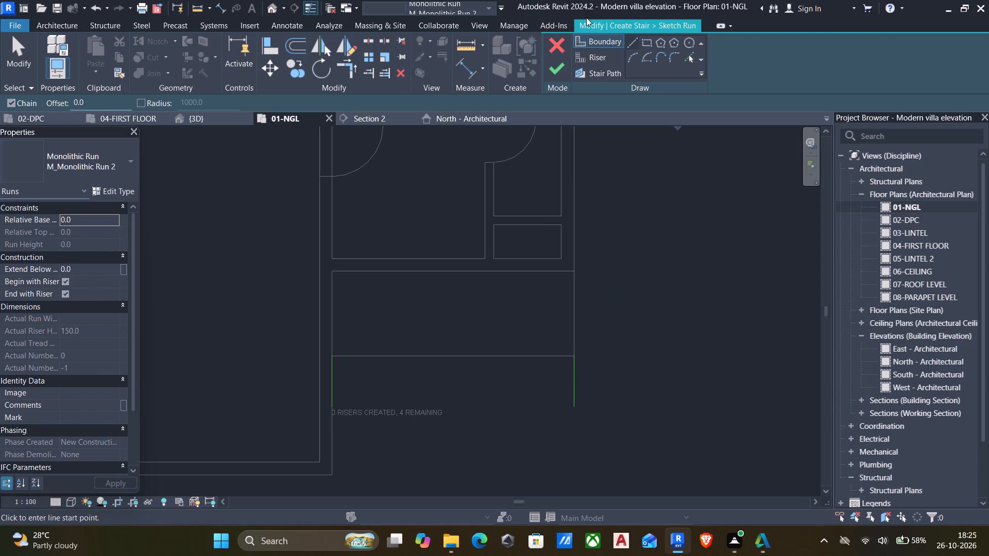
# Draw the first riser line along the porch floor's front edge, connecting the two boundary lines.
pyautogui.click(586, 56)
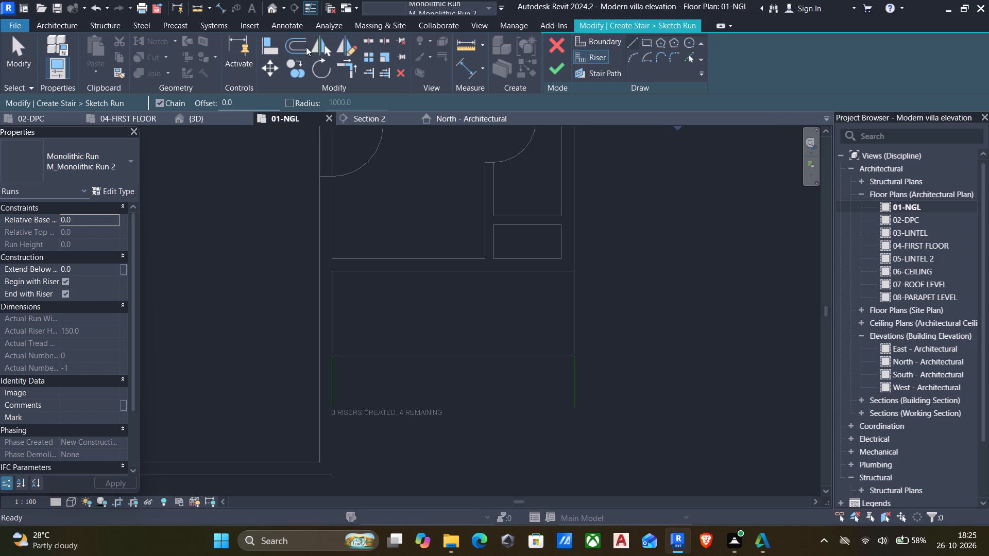
pyautogui.click(294, 36)
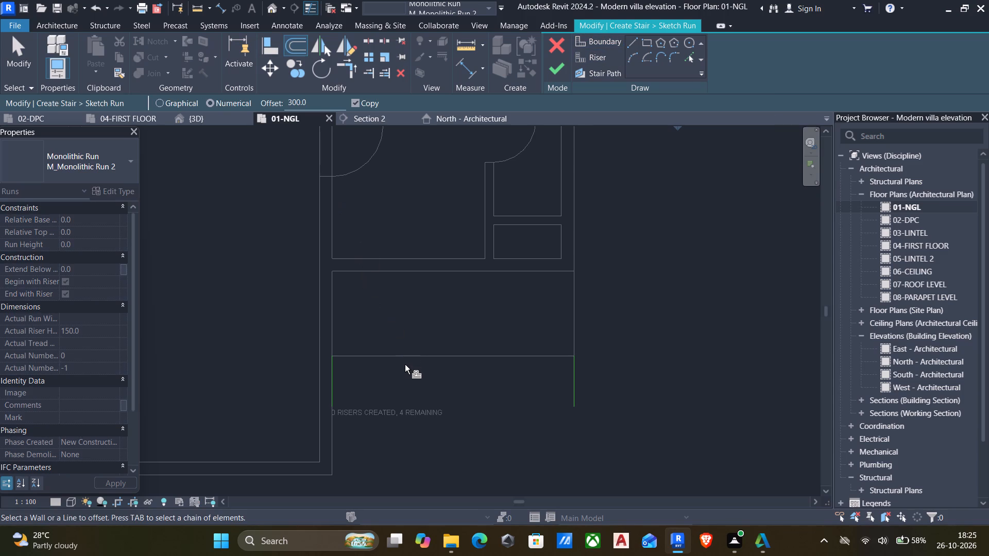
pyautogui.scroll(-3, 393, 356)
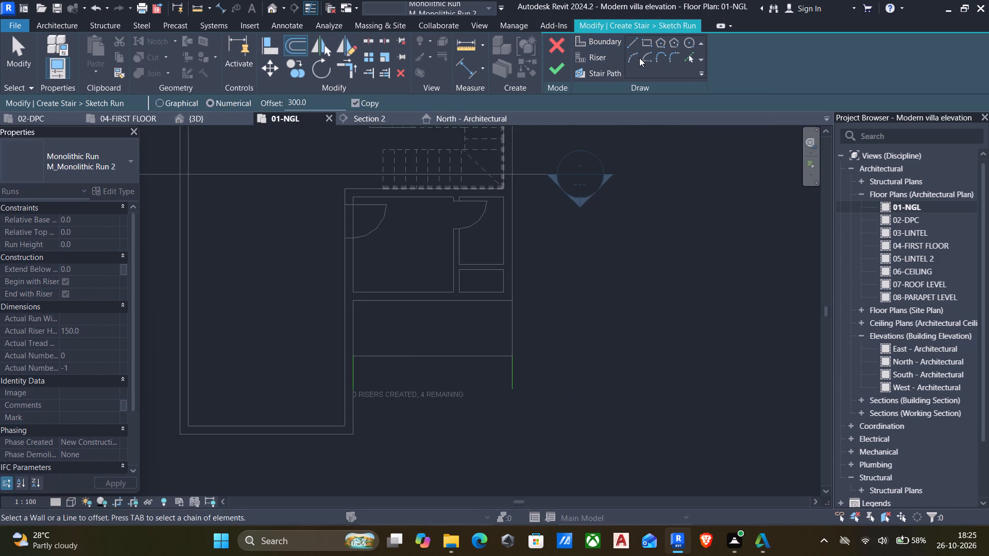
pyautogui.click(632, 39)
pyautogui.click(595, 58)
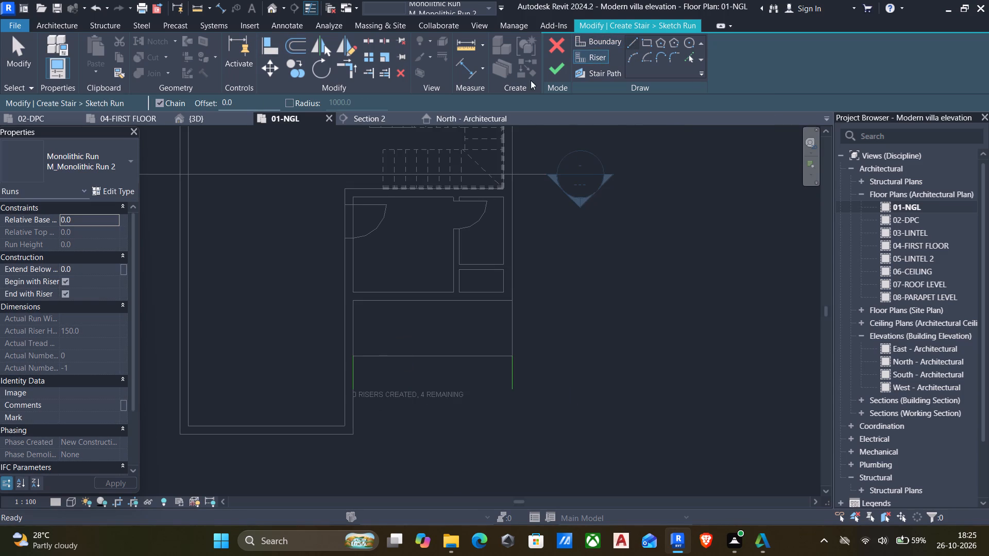
pyautogui.click(357, 356)
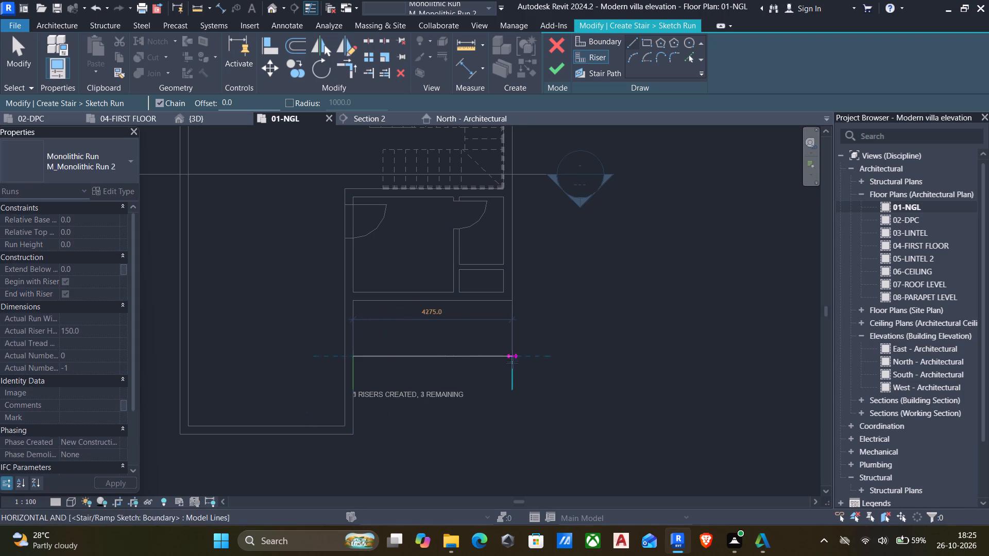
pyautogui.click(514, 359)
pyautogui.press('Escape')
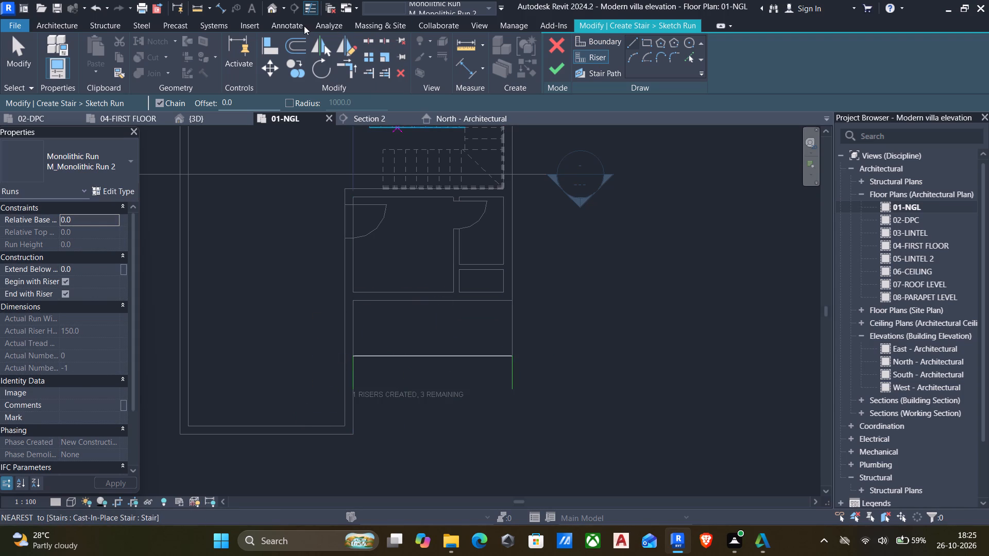
# Offset the riser line outward three times at 300 spacing, keeping copies, up to the ends of the boundary lines.
pyautogui.click(296, 46)
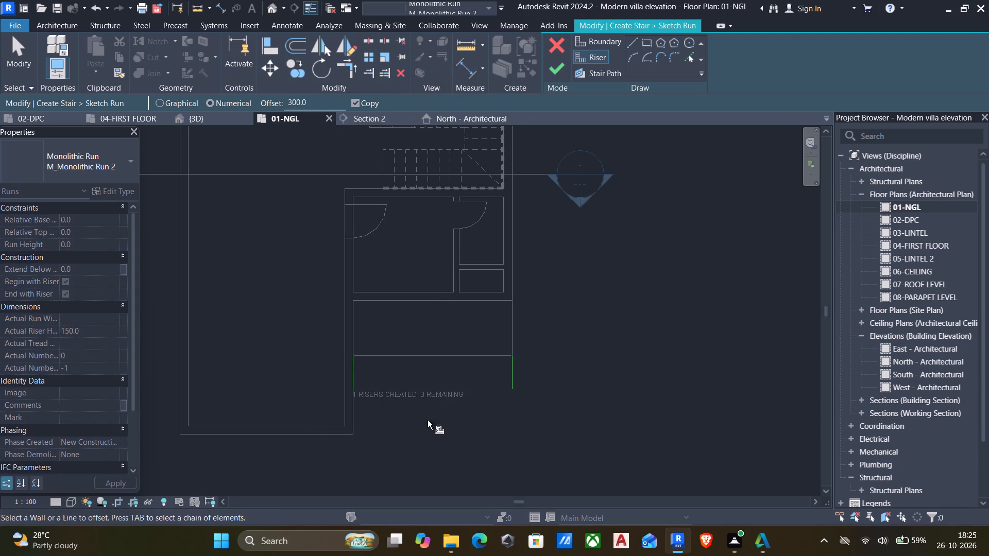
pyautogui.click(418, 357)
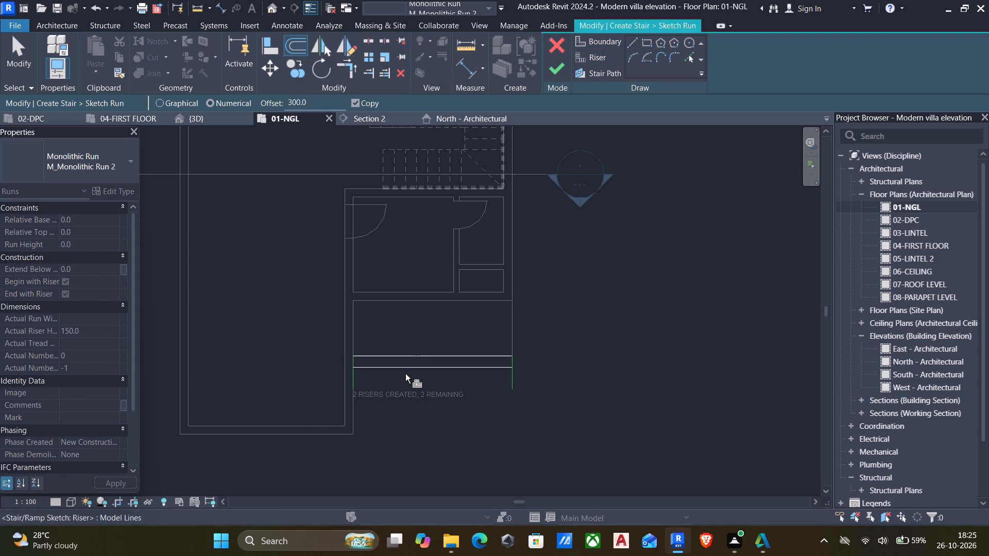
pyautogui.click(413, 368)
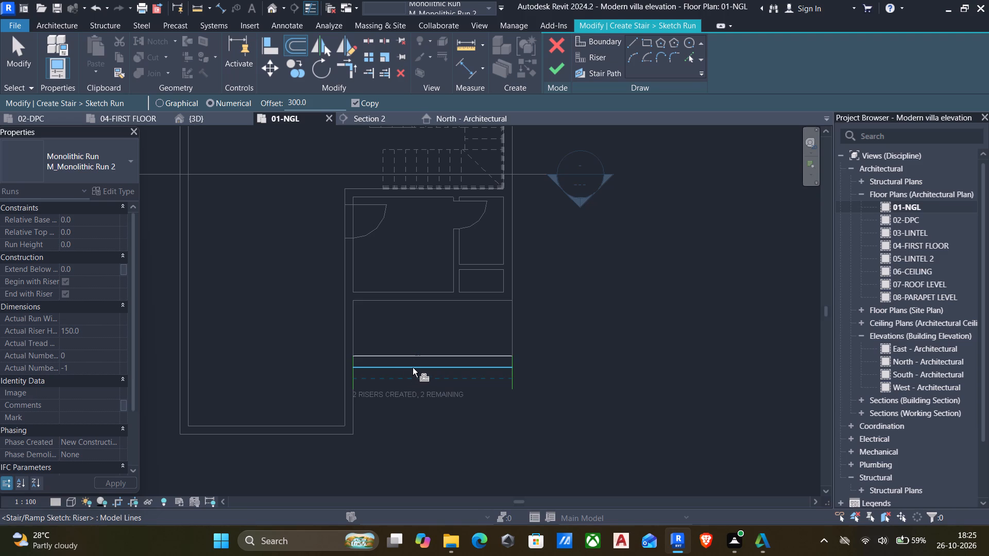
pyautogui.click(401, 381)
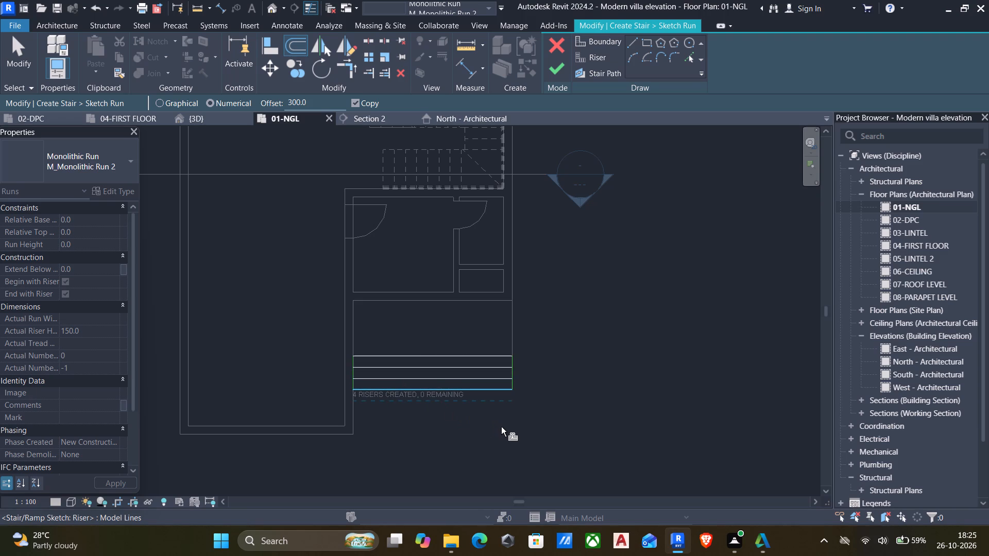
pyautogui.moveTo(501, 427); pyautogui.dragTo(485, 359, button='middle')
pyautogui.press('Escape')
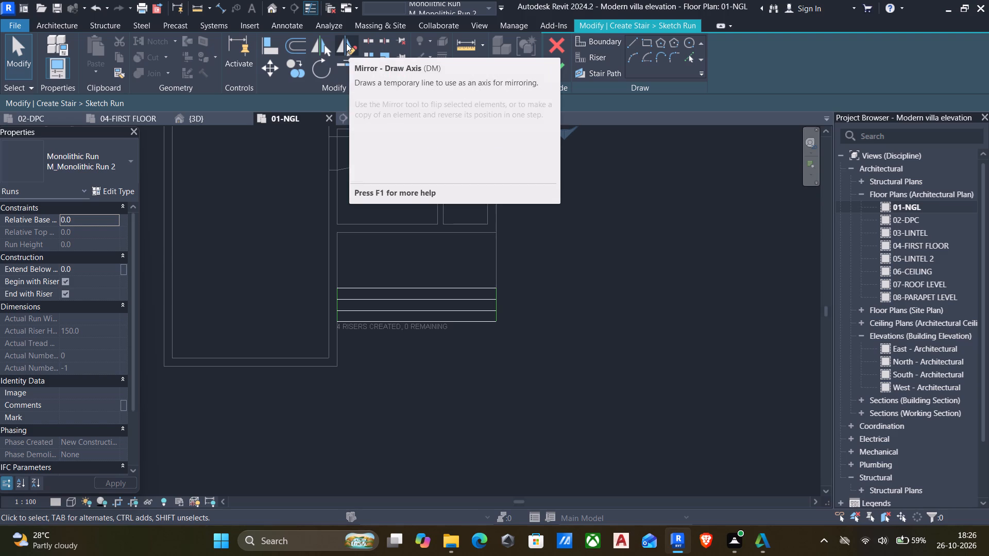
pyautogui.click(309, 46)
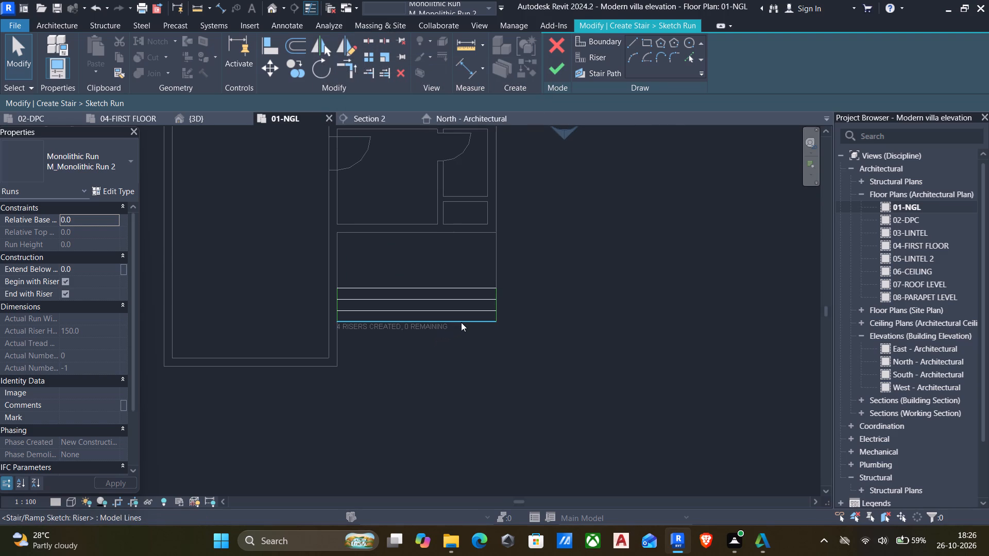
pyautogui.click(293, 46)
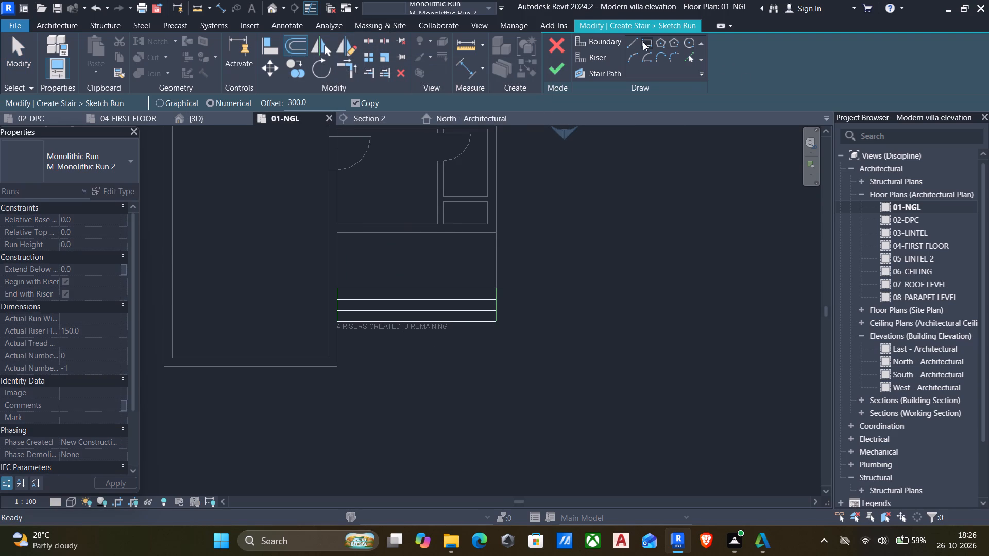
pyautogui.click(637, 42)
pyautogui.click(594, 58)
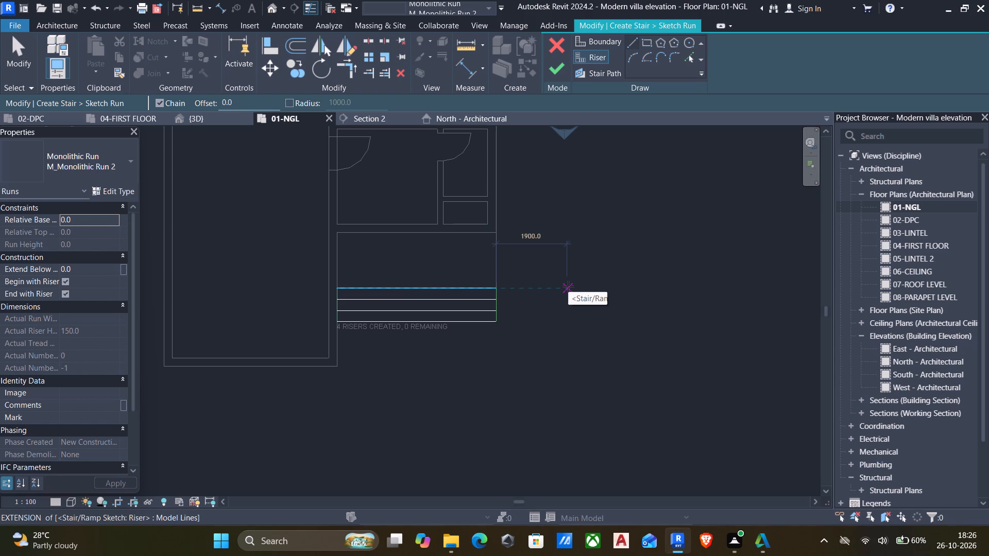
# Finish the run sketch and complete the entrance stair.
pyautogui.click(557, 70)
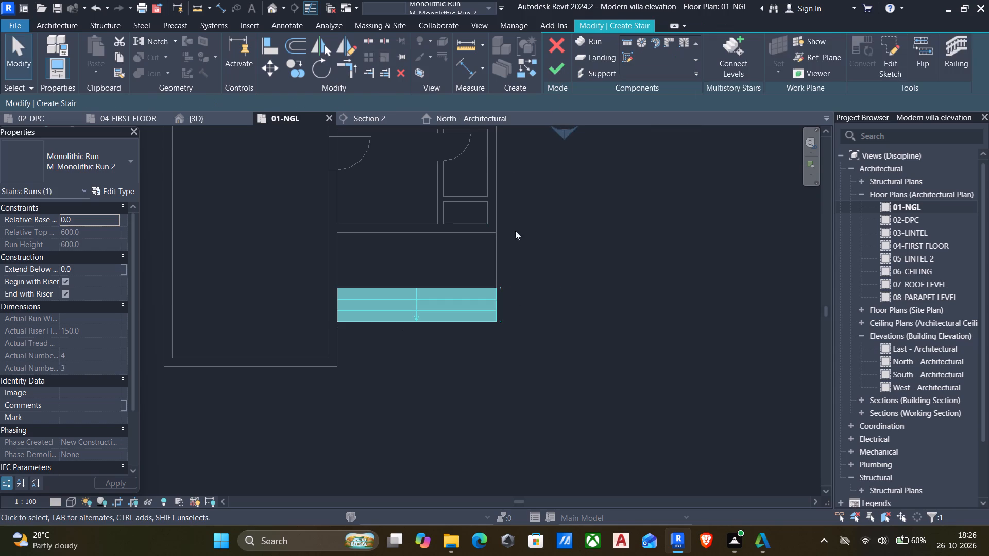
pyautogui.click(558, 72)
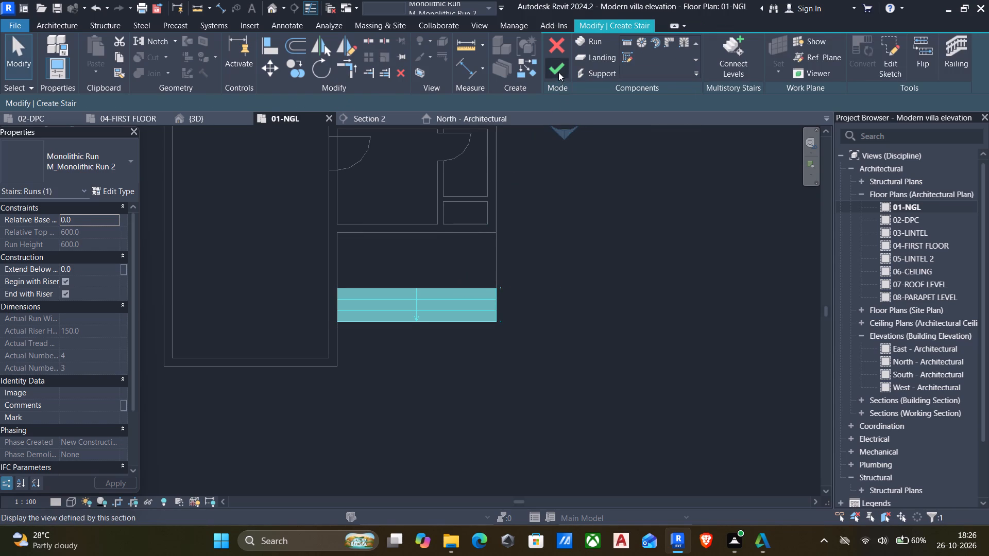
# In the 3D view, edit the entrance stair, flip its direction so it climbs toward the porch floor, and finish the edit.
pyautogui.click(451, 308)
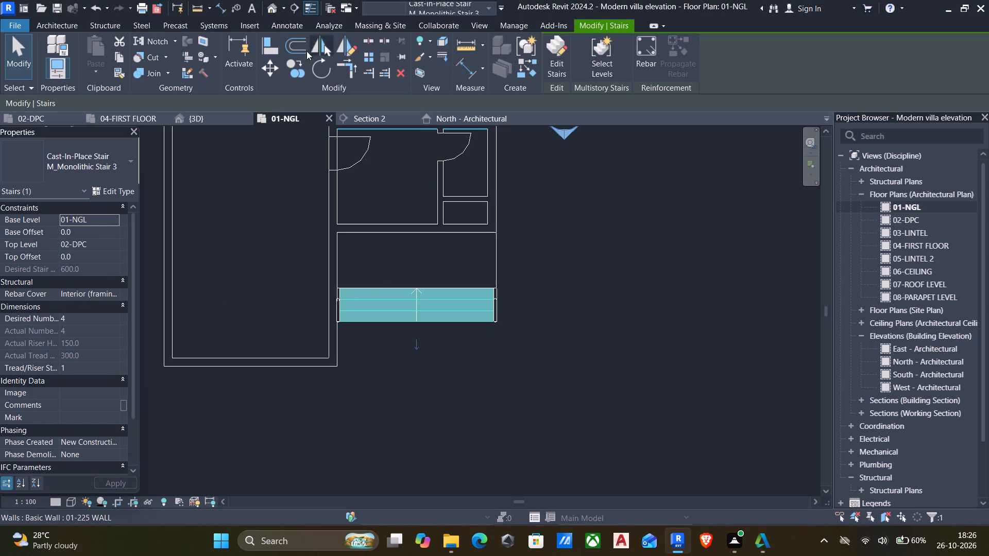
pyautogui.click(269, 9)
pyautogui.scroll(-1, 503, 302)
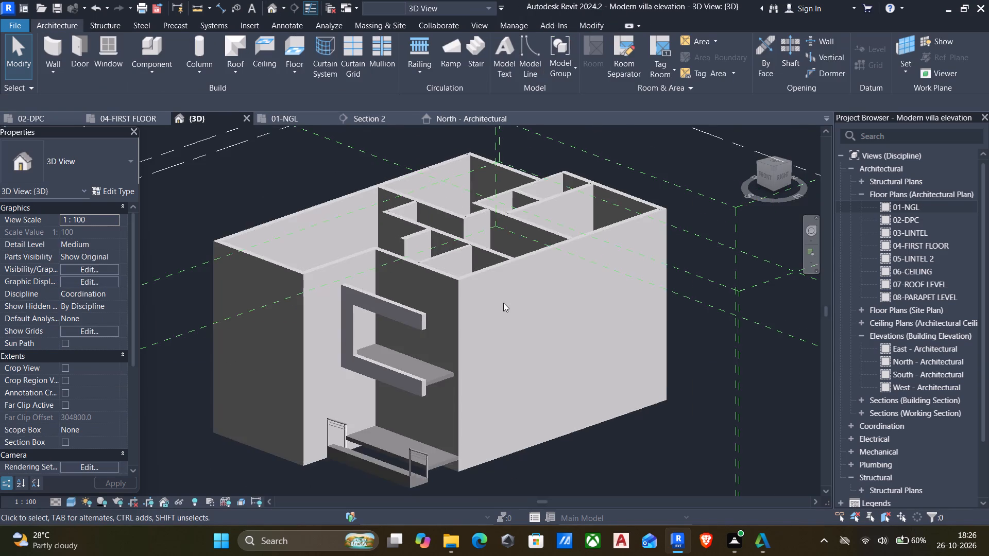
pyautogui.scroll(-2, 488, 326)
pyautogui.click(401, 432)
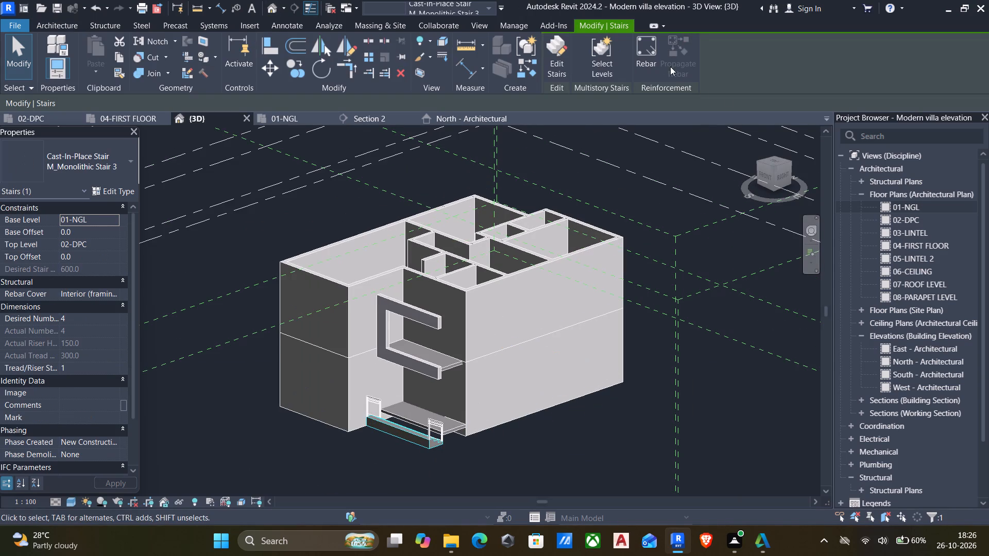
pyautogui.click(561, 58)
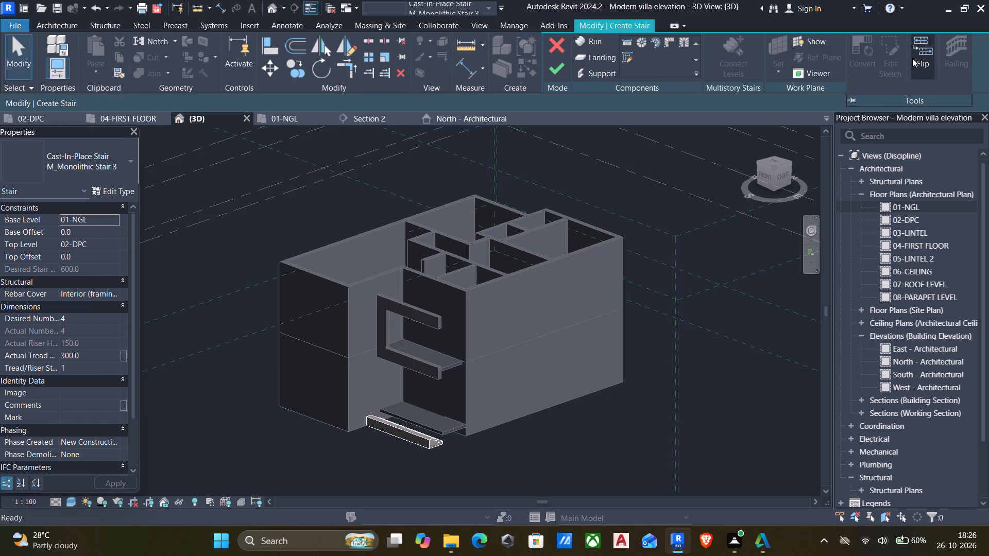
pyautogui.click(912, 58)
pyautogui.scroll(6, 363, 413)
pyautogui.scroll(6, 473, 461)
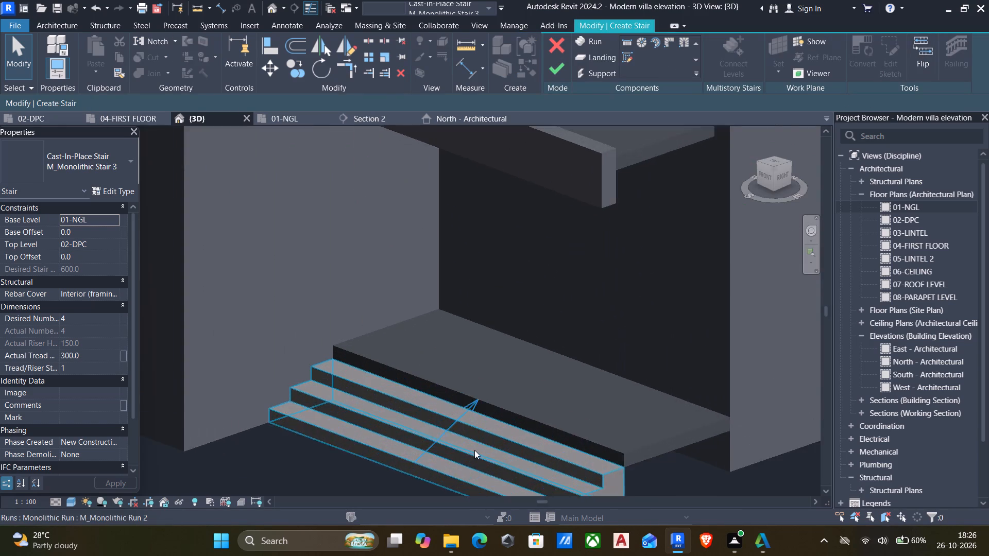
pyautogui.moveTo(475, 448); pyautogui.dragTo(498, 280, button='middle')
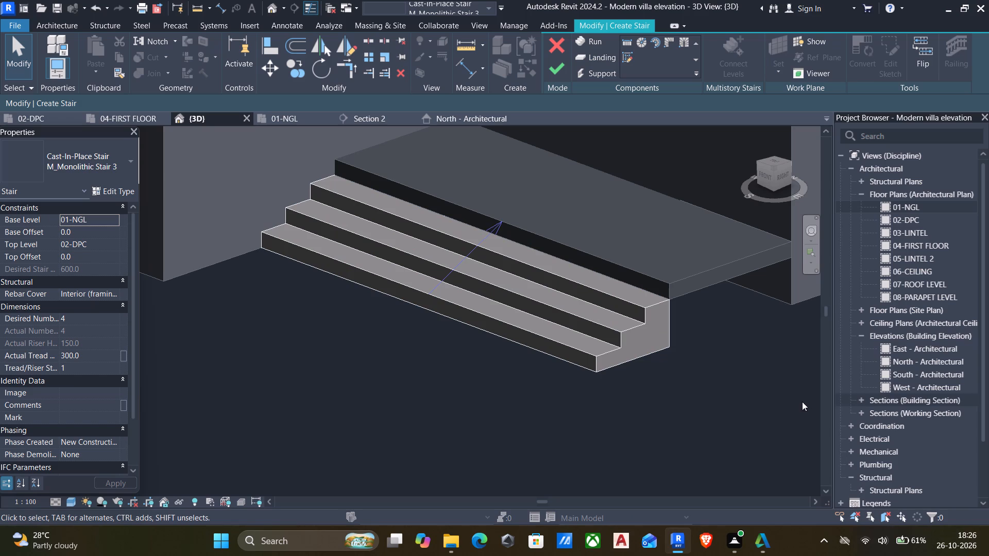
pyautogui.scroll(-3, 574, 333)
pyautogui.moveTo(582, 341); pyautogui.dragTo(511, 407, button='middle')
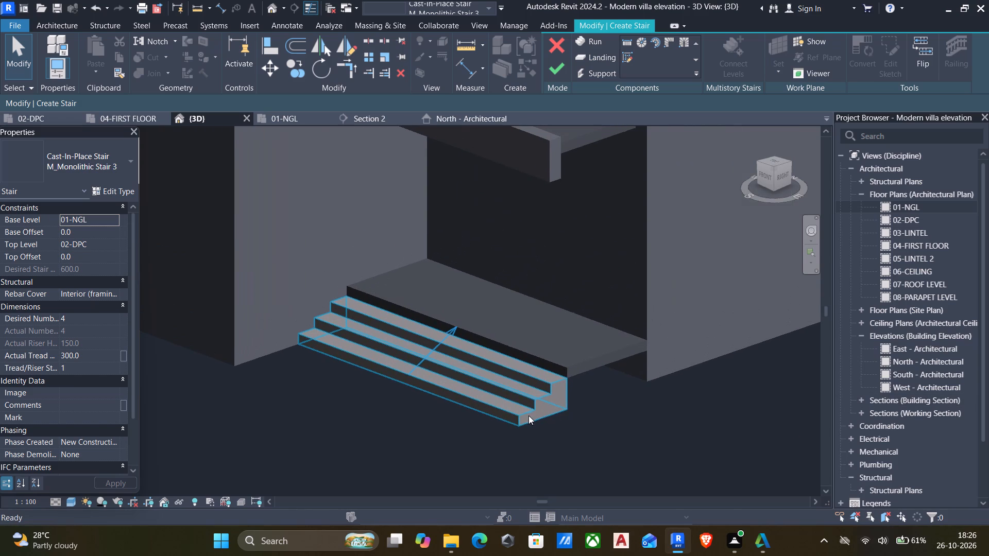
pyautogui.click(556, 73)
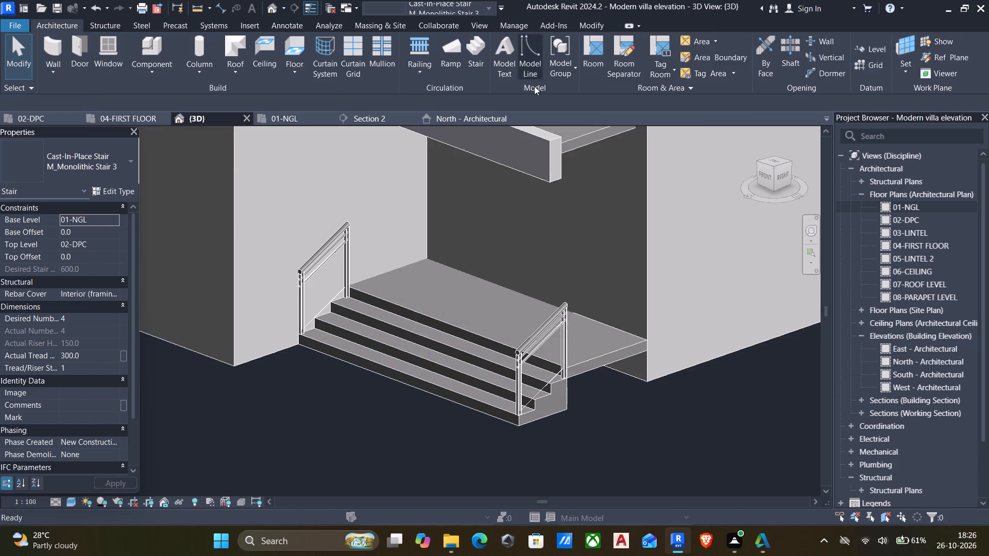
# Delete the railings on both sides of the entrance steps.
pyautogui.click(528, 352)
pyautogui.press('Escape')
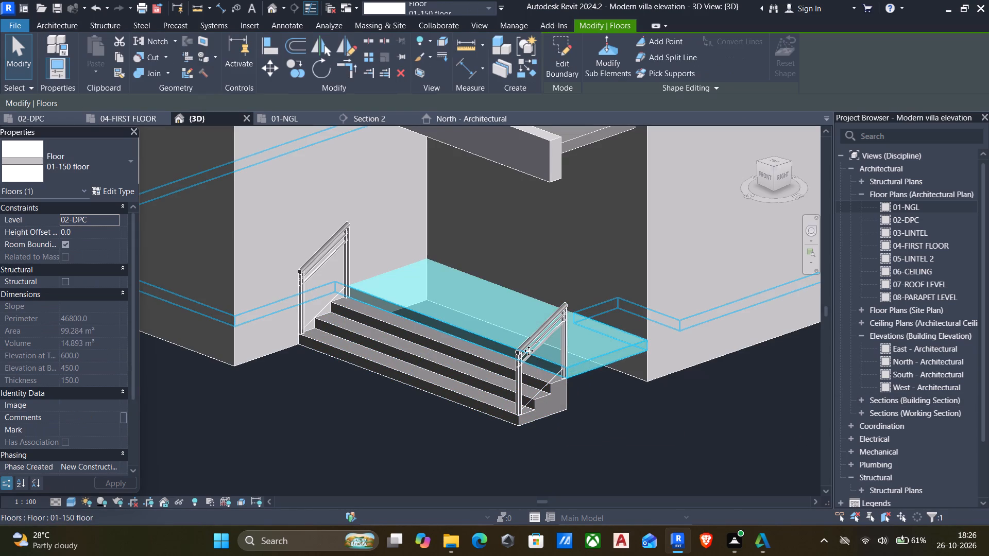
pyautogui.scroll(3, 528, 351)
pyautogui.click(533, 343)
pyautogui.press('Pause')
pyautogui.press('Delete')
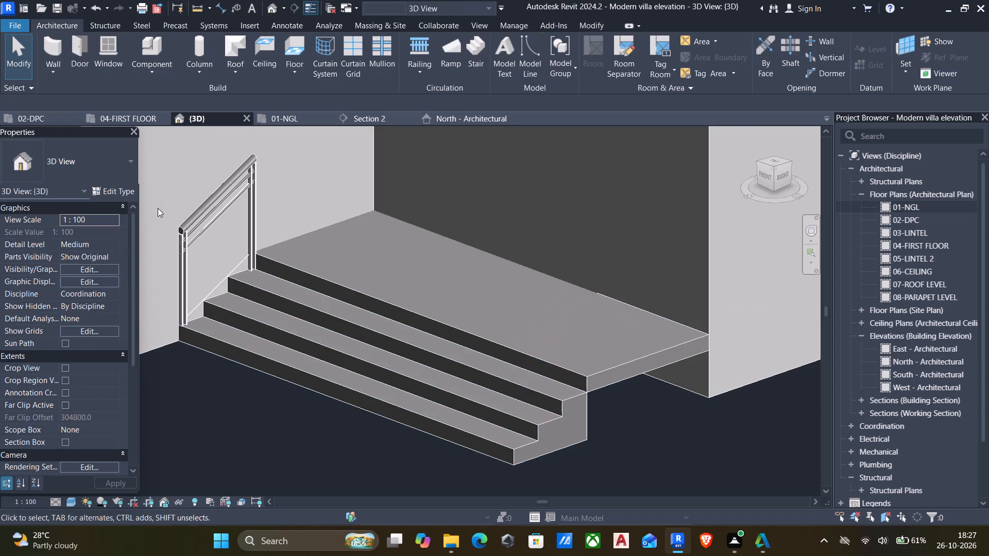
pyautogui.click(218, 205)
pyautogui.press('Delete')
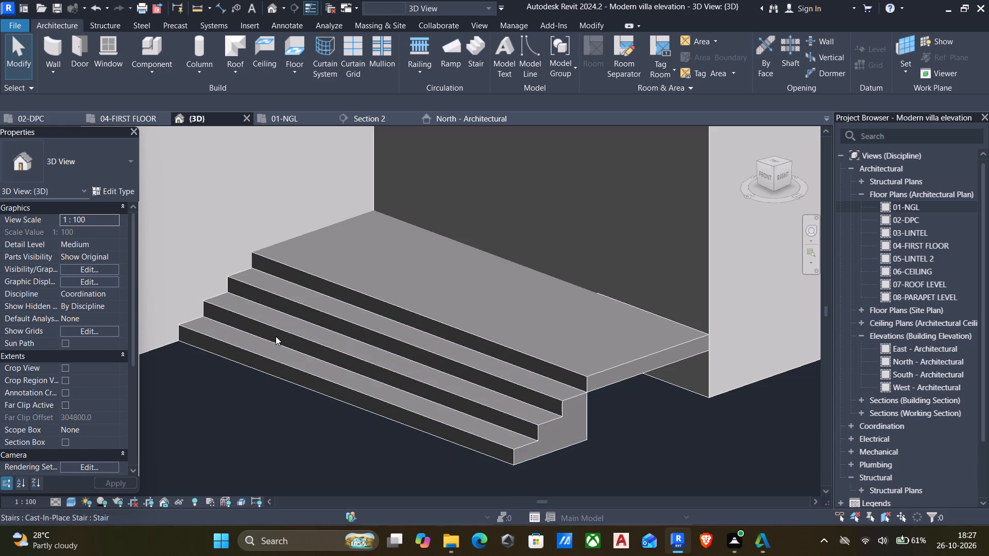
# In the 01-NGL plan, mirror the cast-in-place entrance stair about a horizontal axis drawn across the house, keeping the original.
pyautogui.scroll(-4, 272, 365)
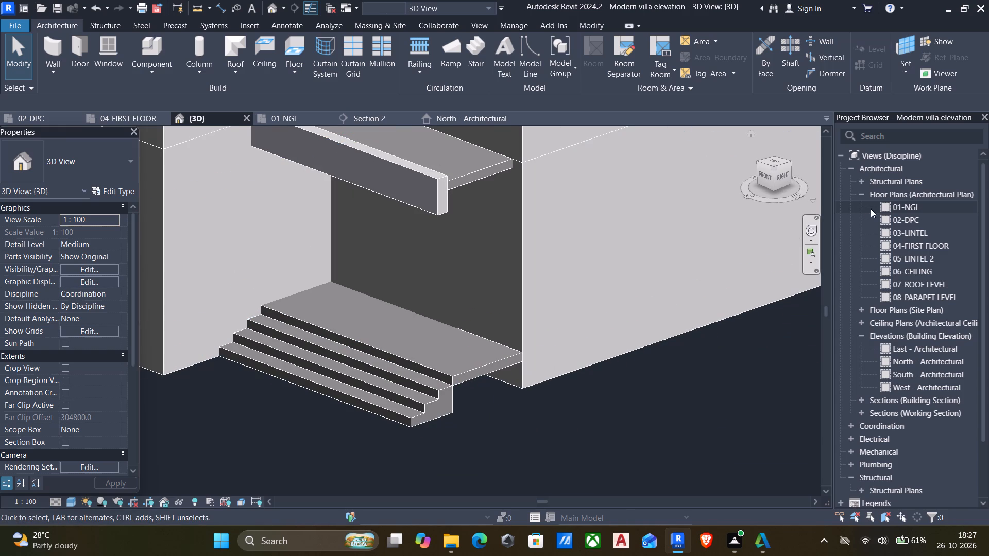
pyautogui.doubleClick(883, 207)
pyautogui.scroll(-4, 587, 340)
pyautogui.click(531, 319)
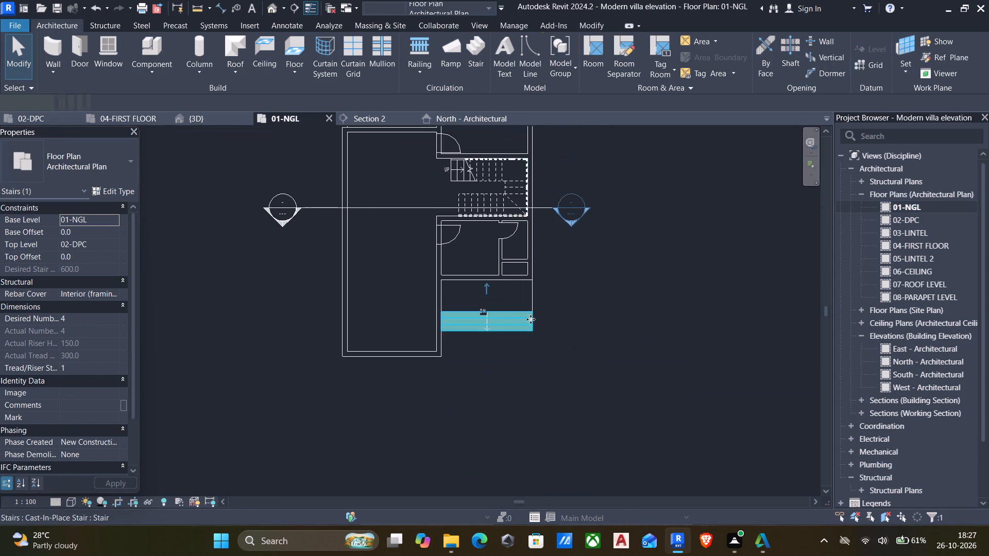
pyautogui.scroll(-5, 498, 322)
pyautogui.write('dm')
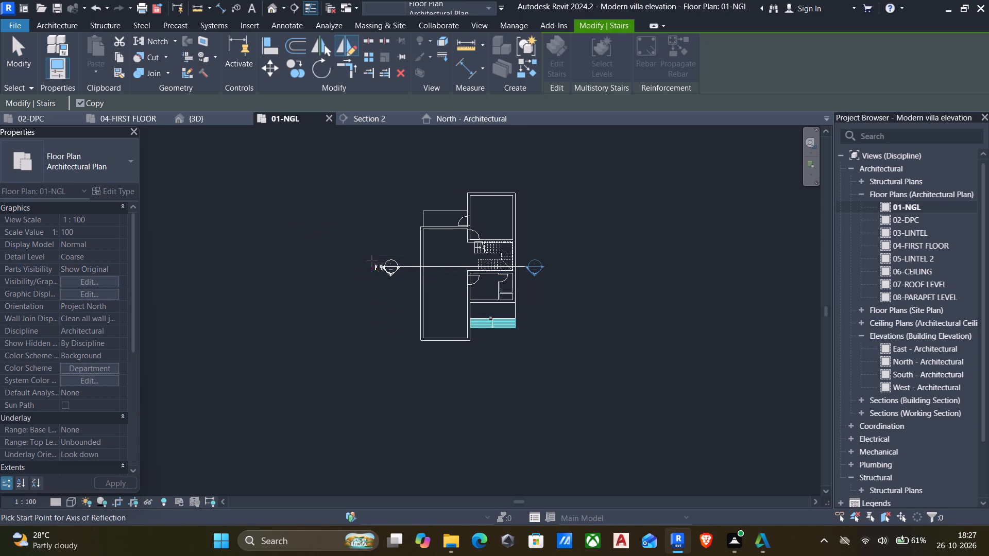
pyautogui.click(372, 242)
pyautogui.click(638, 237)
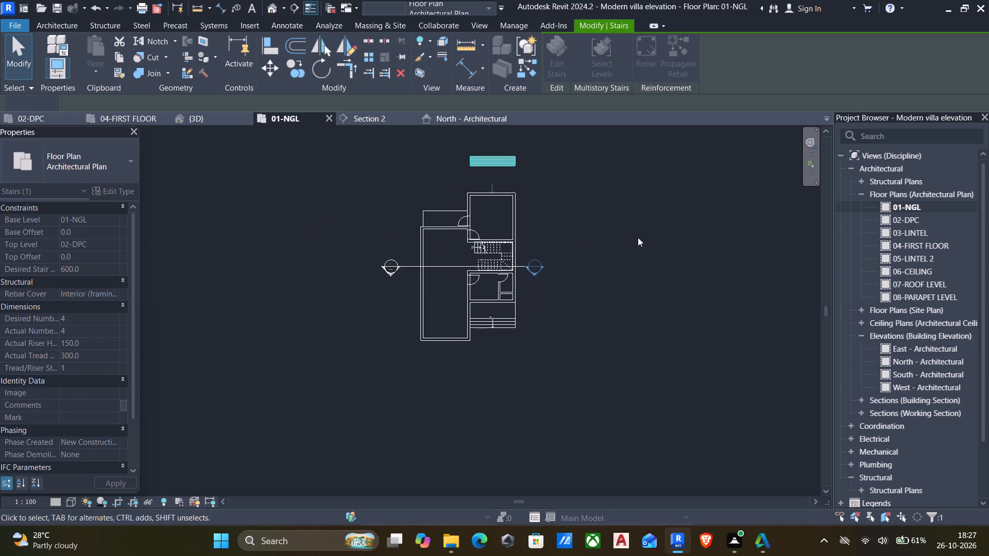
pyautogui.press('Escape')
pyautogui.press('Escape')
# Move the mirrored stair copy to just outside the porch at the house's north-west side, beside the adjoining room's wall.
pyautogui.scroll(2, 509, 187)
pyautogui.click(497, 164)
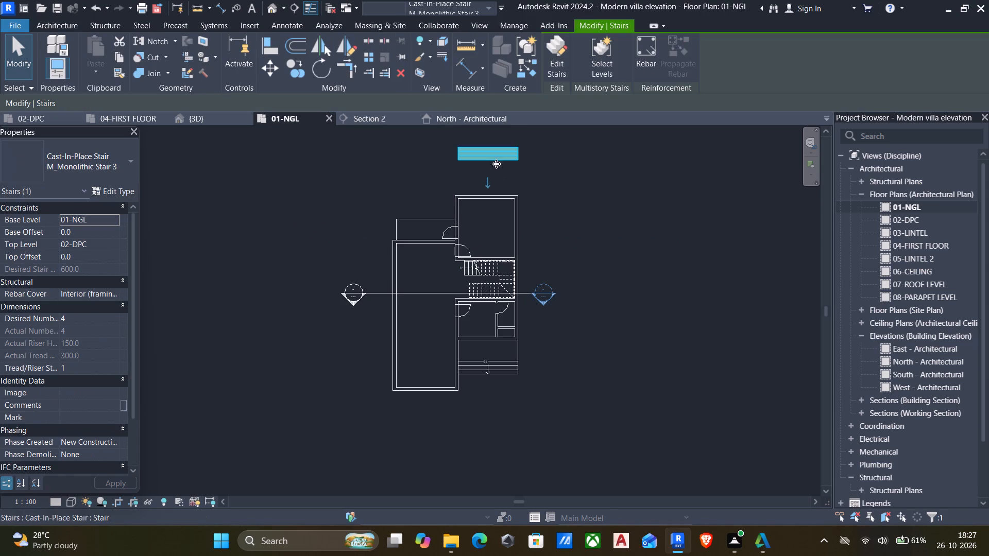
pyautogui.write('mv')
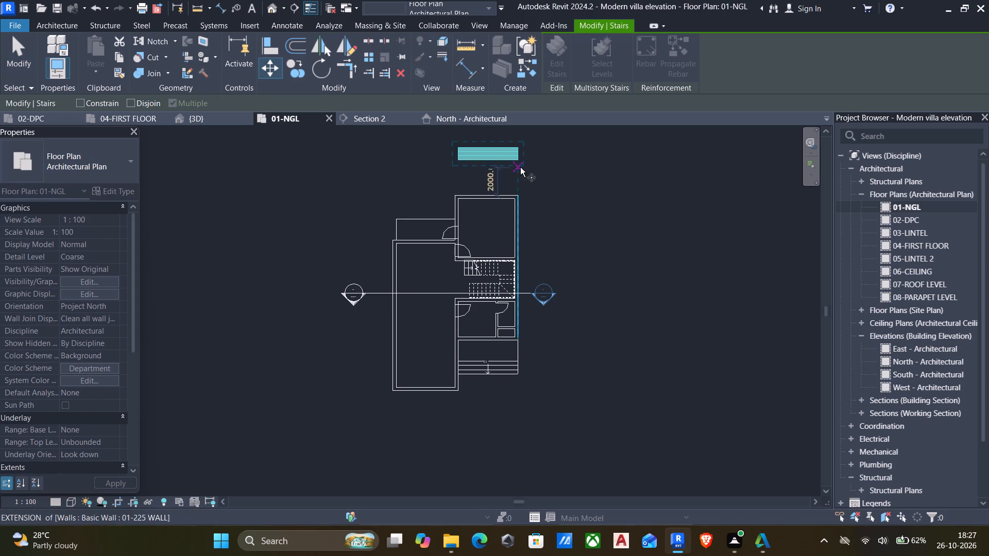
pyautogui.click(519, 158)
pyautogui.scroll(4, 460, 240)
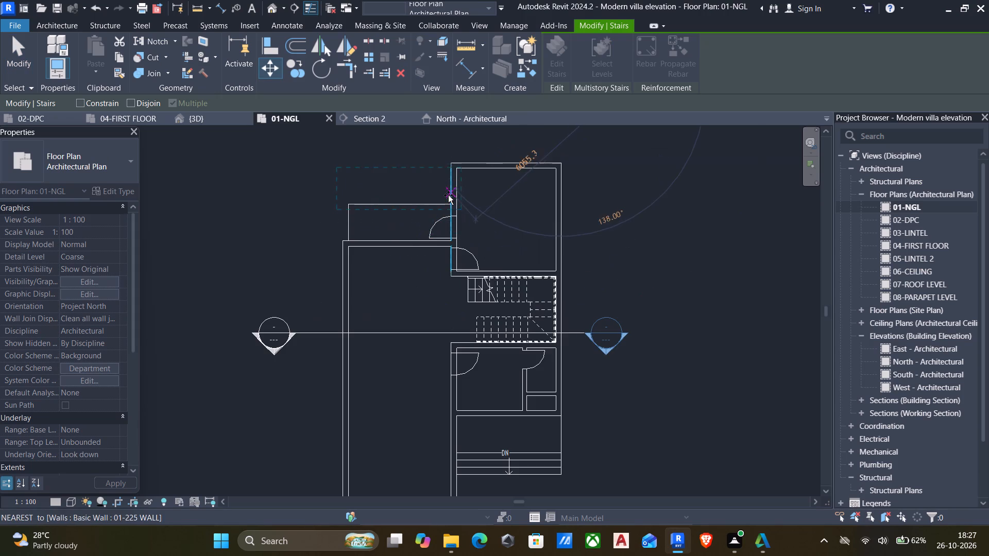
pyautogui.click(441, 186)
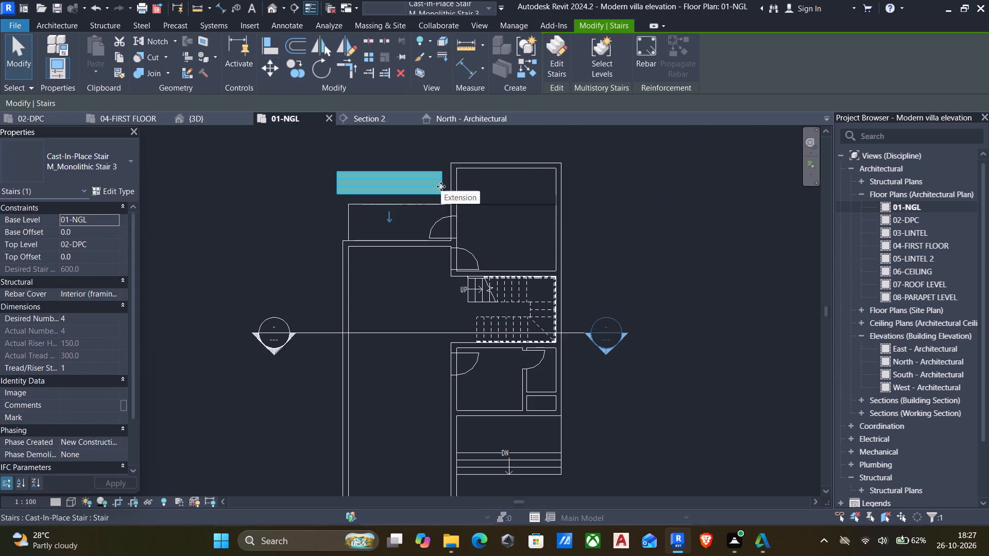
pyautogui.press('Escape')
# Align the copied stair's side edge to the adjoining wall's outer face and its inner edge to the porch floor's outer edge.
pyautogui.scroll(4, 441, 184)
pyautogui.click(438, 188)
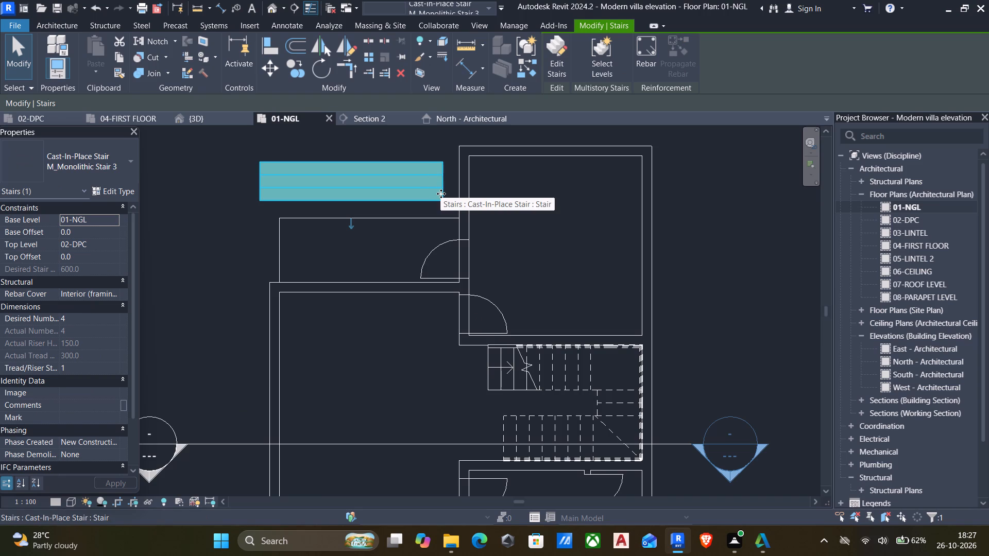
pyautogui.write('al')
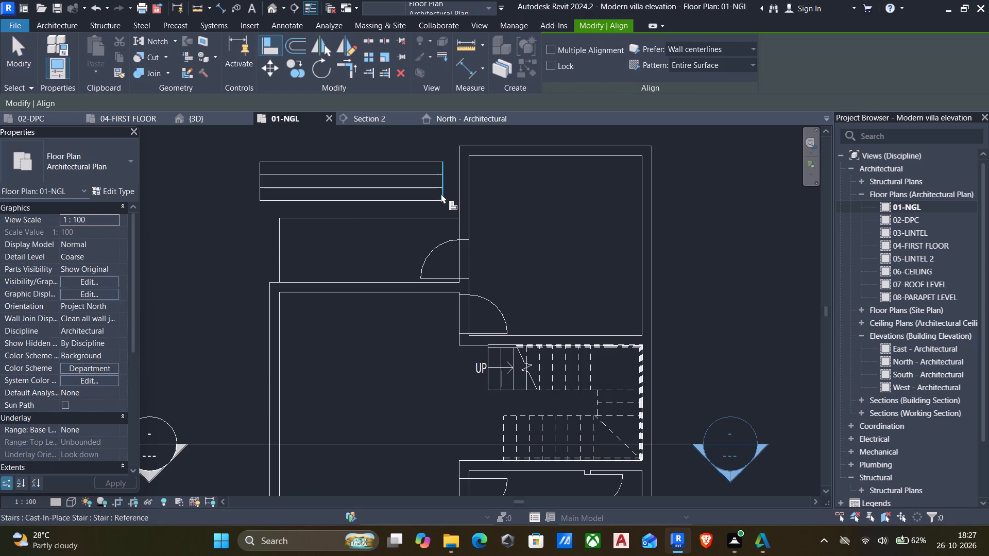
pyautogui.click(459, 188)
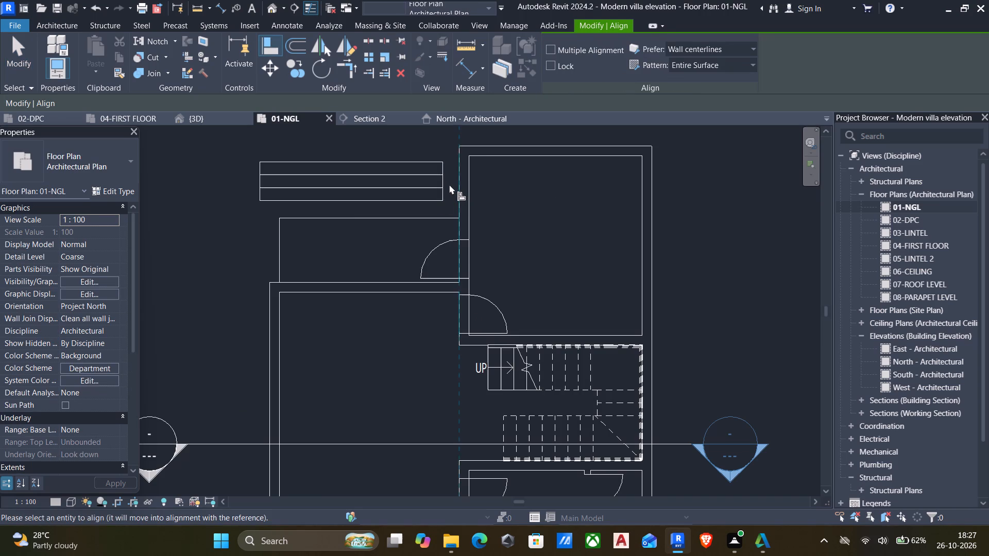
pyautogui.click(447, 182)
pyautogui.click(436, 213)
pyautogui.click(433, 200)
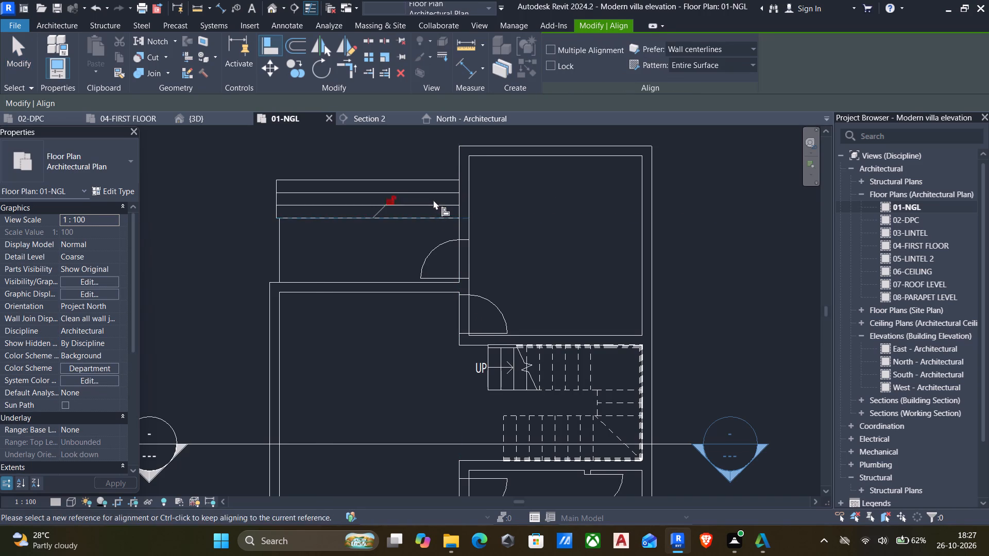
pyautogui.scroll(2, 271, 228)
pyautogui.press('Escape')
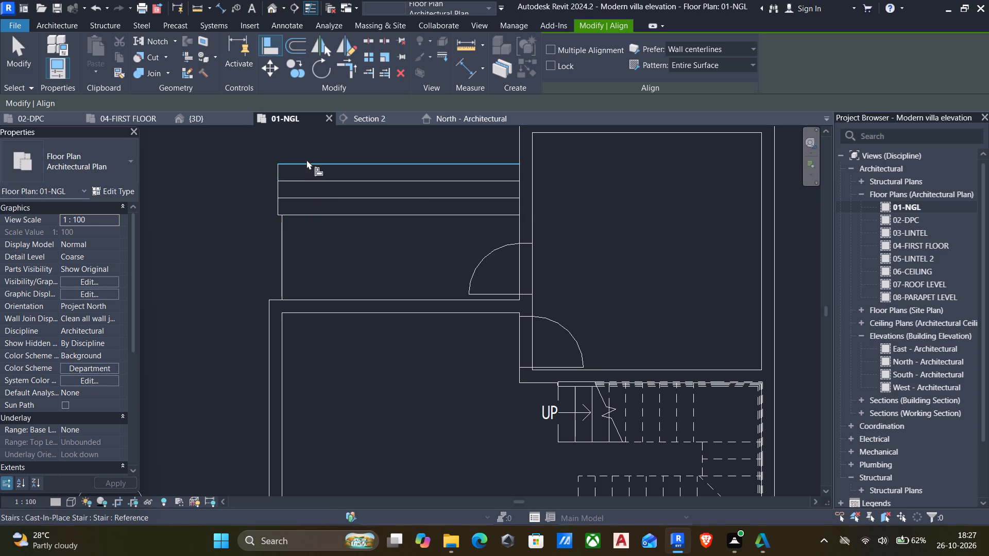
pyautogui.press('Escape')
# Edit the copied stair's run sketch and align its west boundary line with the porch floor's side edge.
pyautogui.click(288, 177)
pyautogui.click(556, 66)
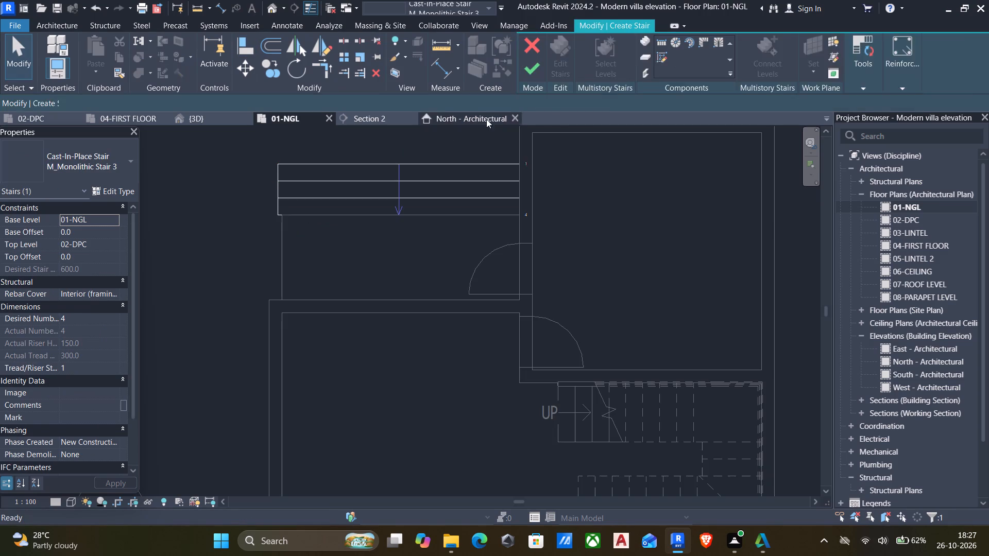
pyautogui.click(304, 208)
pyautogui.click(296, 192)
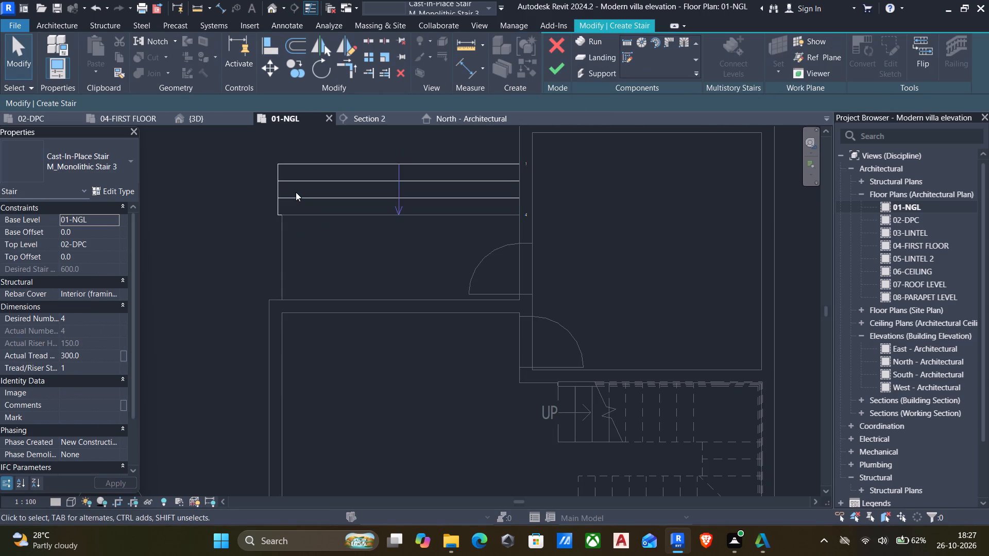
pyautogui.click(300, 167)
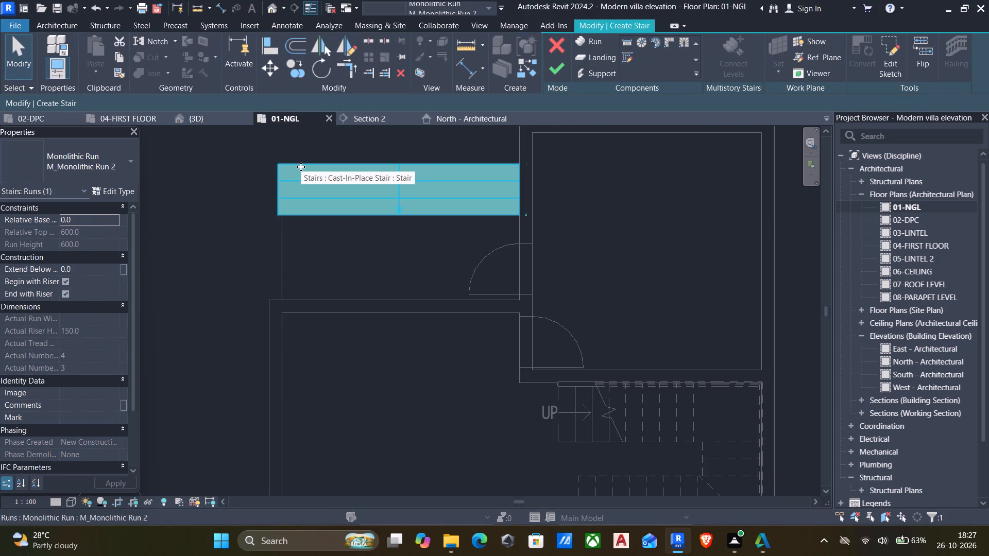
pyautogui.click(886, 53)
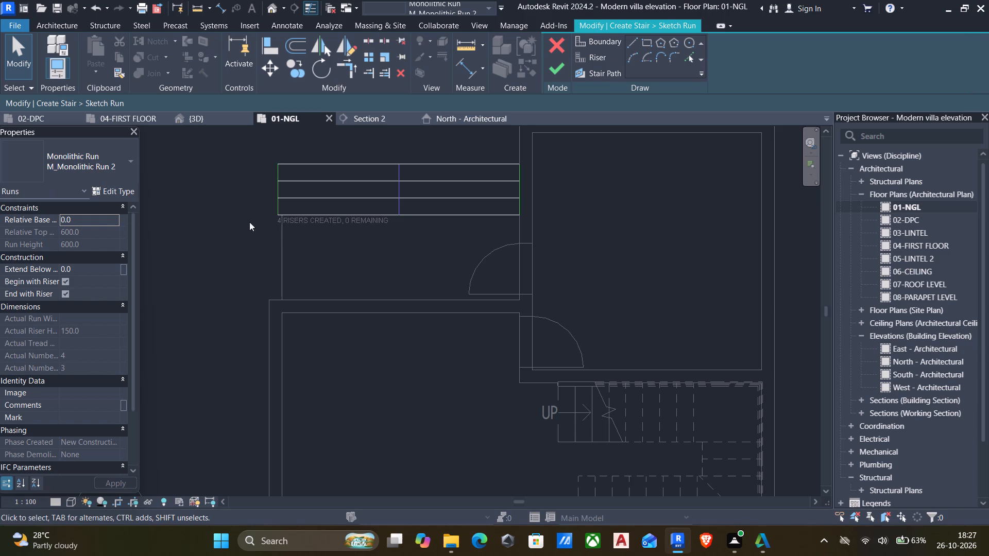
pyautogui.scroll(4, 272, 229)
pyautogui.moveTo(262, 202); pyautogui.dragTo(312, 378, button='middle')
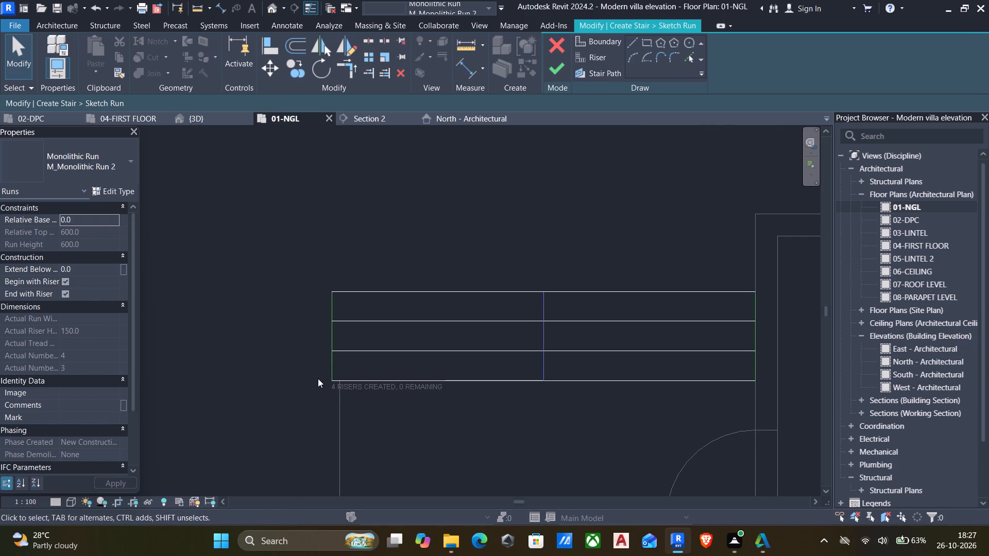
pyautogui.write('al')
pyautogui.click(342, 420)
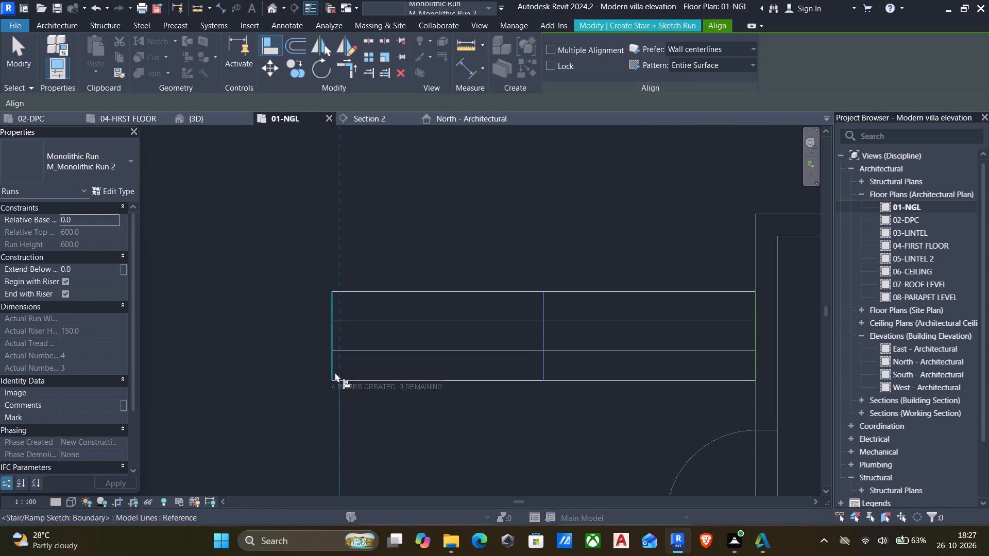
pyautogui.moveTo(334, 370); pyautogui.dragTo(334, 374)
pyautogui.scroll(-6, 334, 398)
pyautogui.scroll(5, 349, 367)
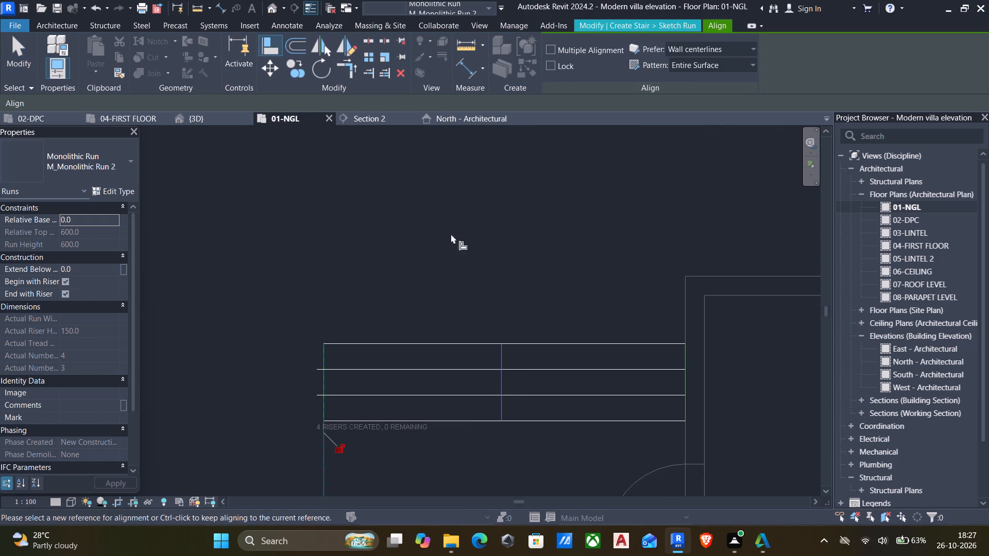
# Trim the two intermediate riser lines to the west boundary, then finish the run sketch and the stair edit.
pyautogui.click(386, 73)
pyautogui.click(326, 358)
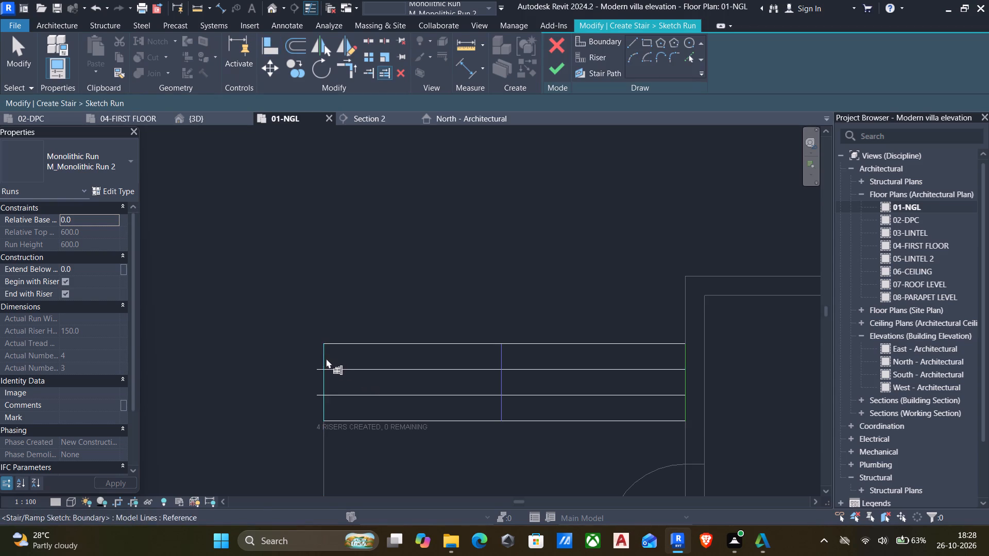
pyautogui.moveTo(362, 406); pyautogui.dragTo(340, 356)
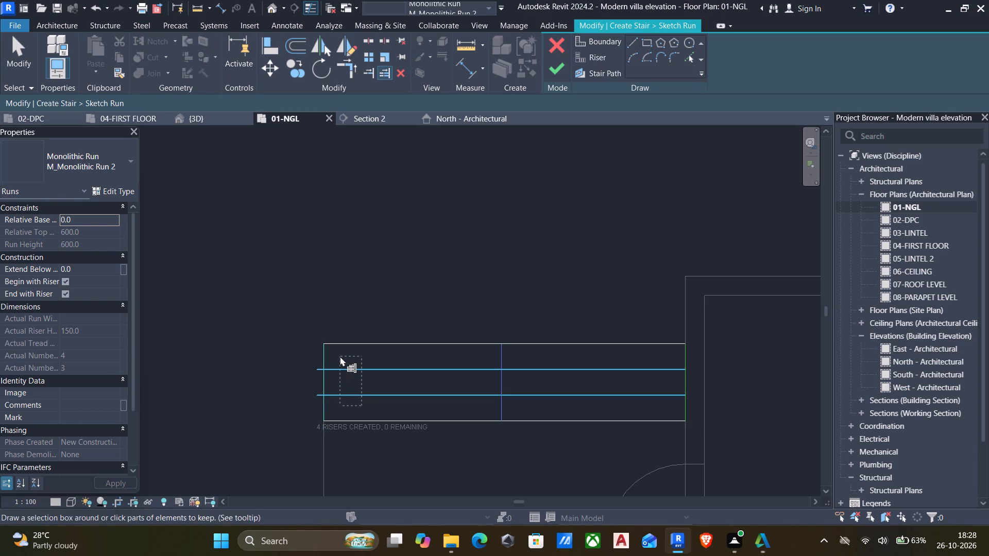
pyautogui.click(556, 75)
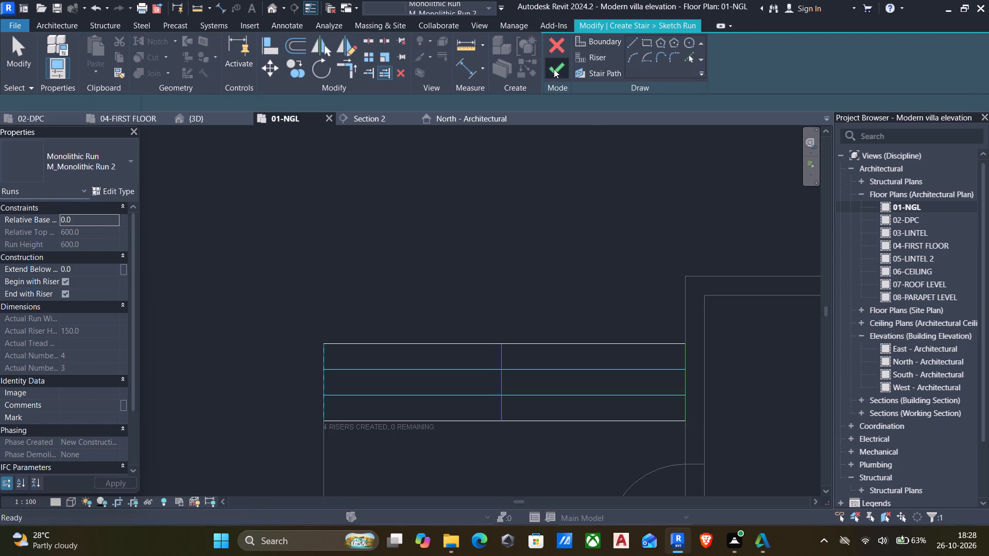
pyautogui.click(554, 61)
# Examine the new north-west porch steps and their fit against the porch floor, door and wall in the 3D view.
pyautogui.scroll(-6, 536, 236)
pyautogui.scroll(-4, 539, 311)
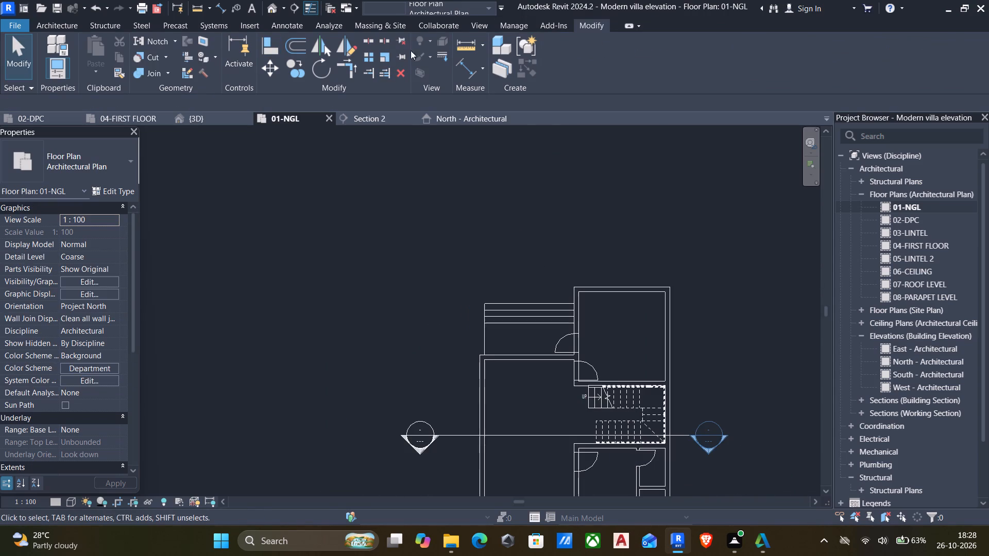
pyautogui.click(275, 10)
pyautogui.scroll(-6, 575, 308)
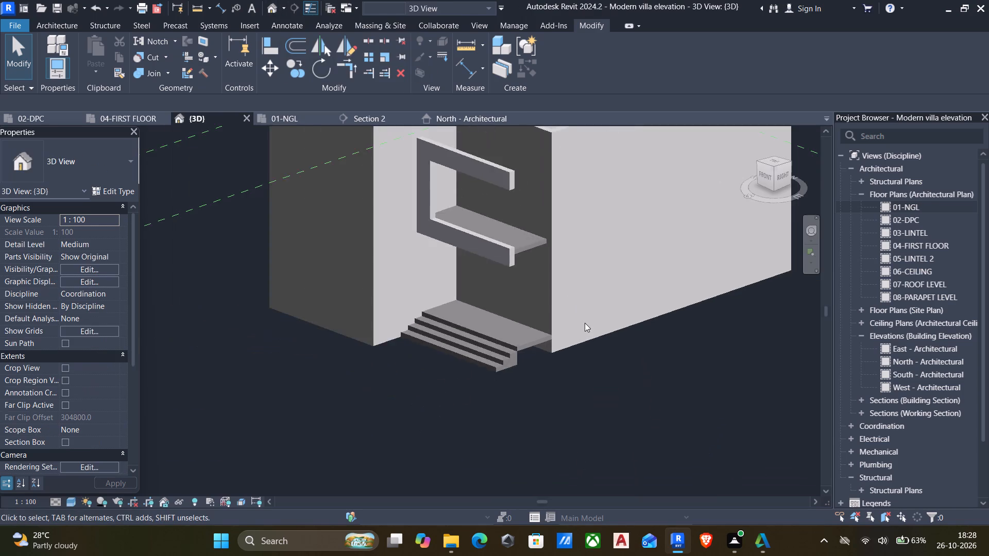
pyautogui.scroll(-6, 585, 323)
pyautogui.keyDown('shift'); pyautogui.moveTo(670, 336); pyautogui.dragTo(453, 361, button='middle'); pyautogui.keyUp('shift')
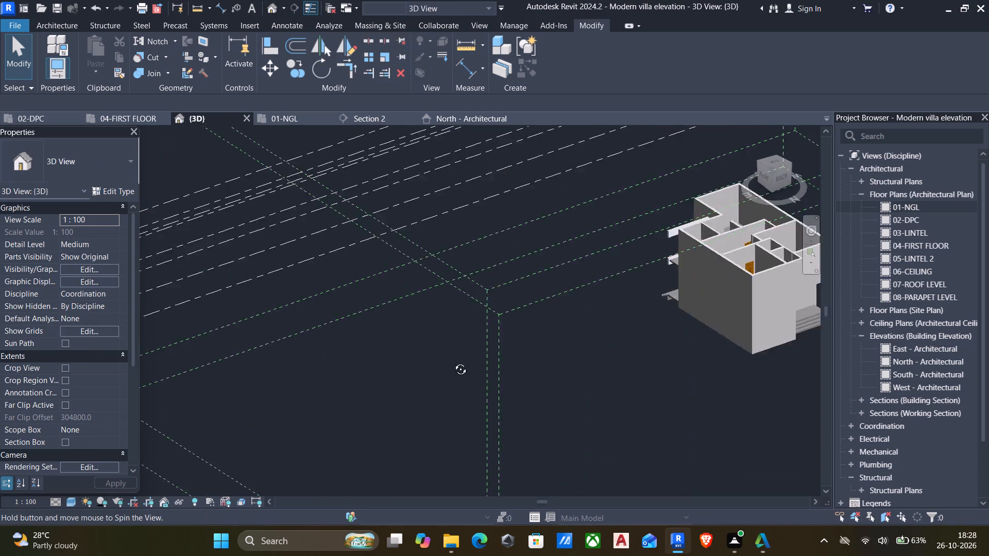
pyautogui.keyDown('shift'); pyautogui.moveTo(453, 361); pyautogui.dragTo(395, 315, button='middle'); pyautogui.keyUp('shift')
pyautogui.keyDown('shift'); pyautogui.scroll(-2, 482, 399); pyautogui.keyUp('shift')
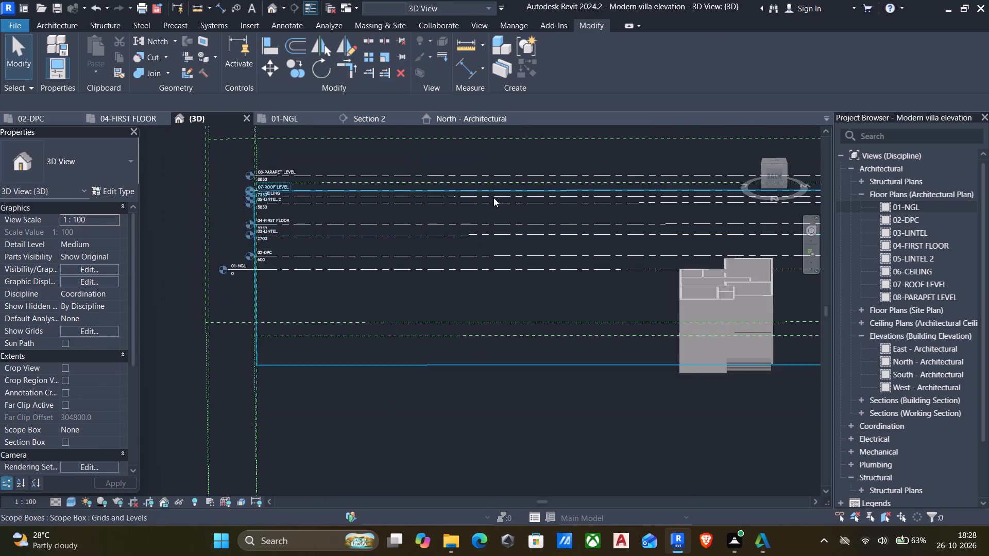
pyautogui.scroll(-4, 633, 399)
pyautogui.keyDown('shift'); pyautogui.moveTo(644, 428); pyautogui.dragTo(428, 446, button='middle'); pyautogui.keyUp('shift')
pyautogui.scroll(6, 481, 428)
pyautogui.scroll(6, 573, 397)
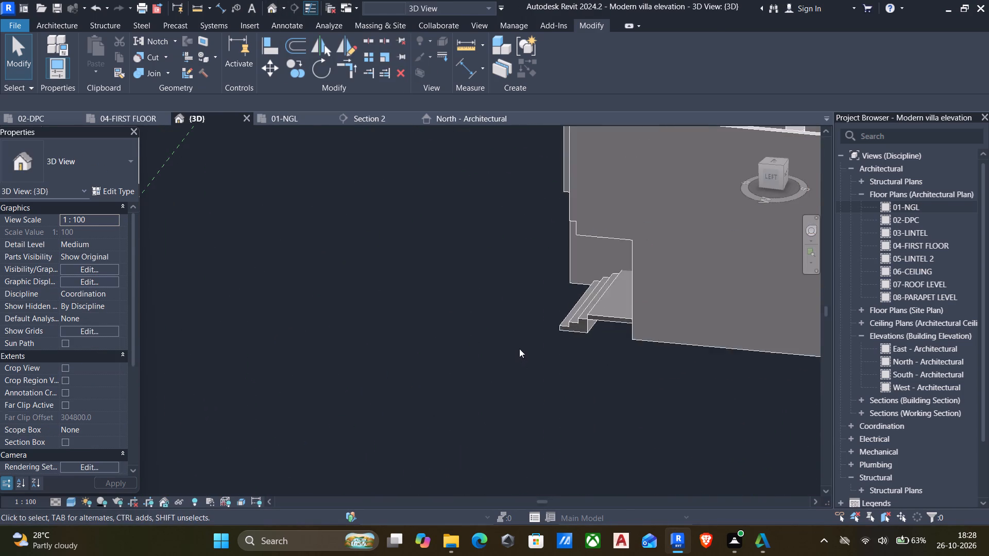
pyautogui.moveTo(521, 347); pyautogui.dragTo(365, 412, button='middle')
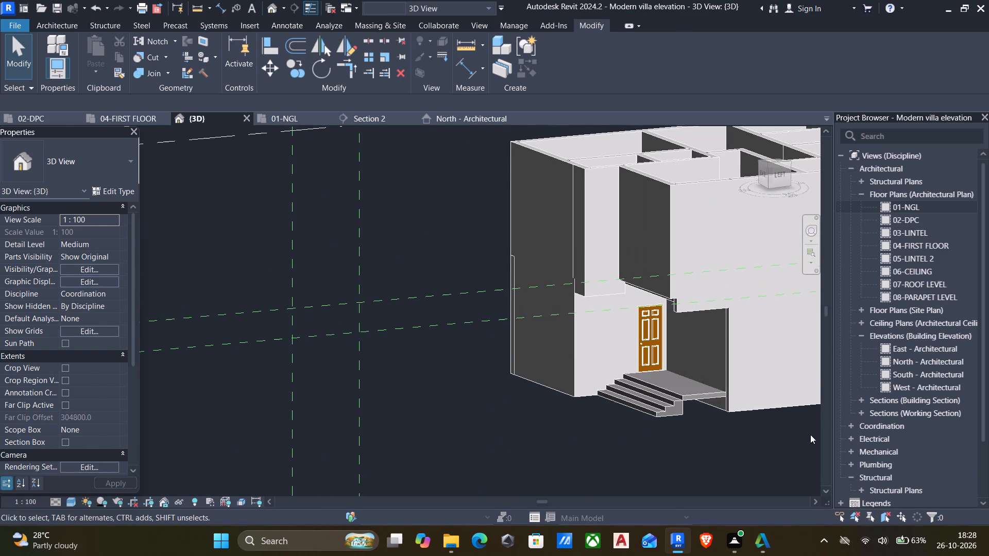
pyautogui.scroll(5, 635, 412)
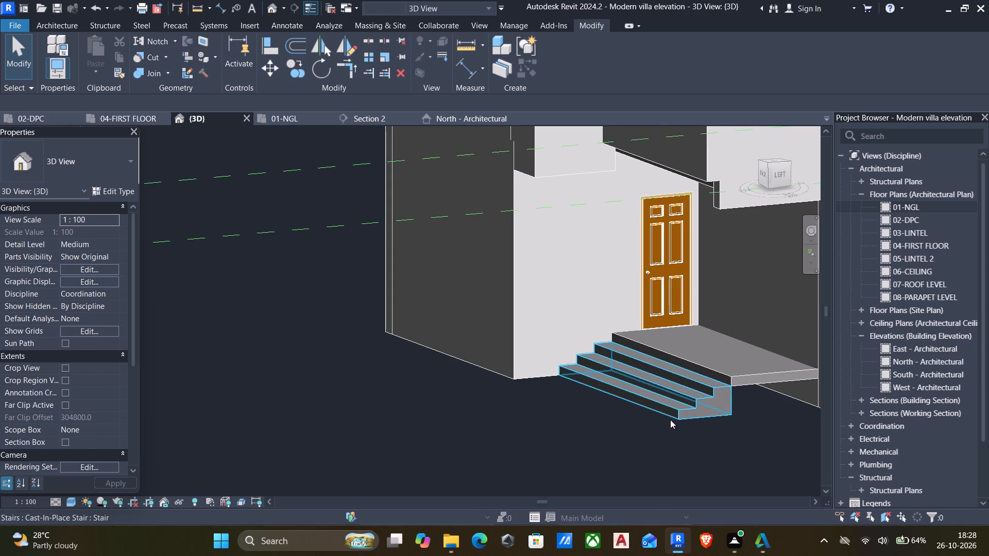
pyautogui.scroll(1, 671, 420)
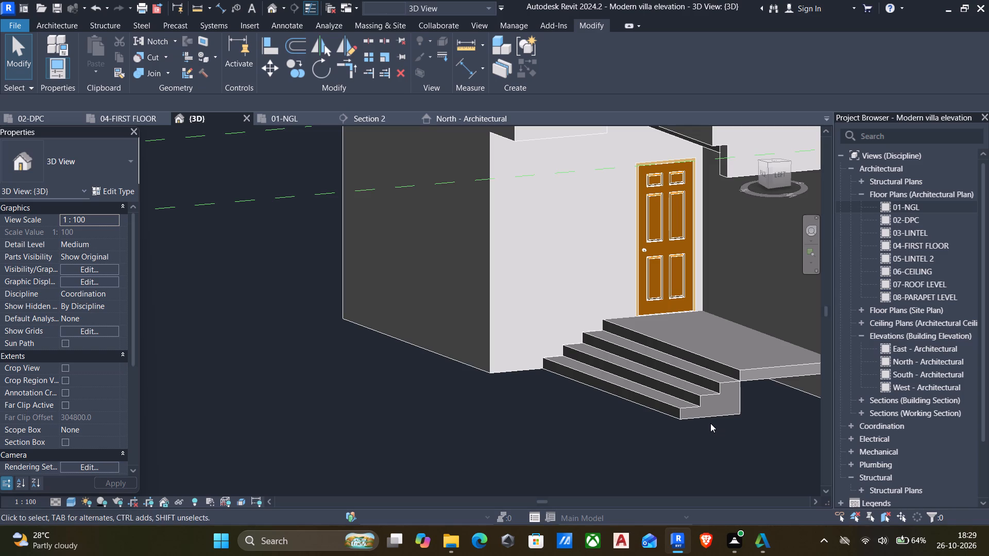
pyautogui.scroll(-2, 569, 401)
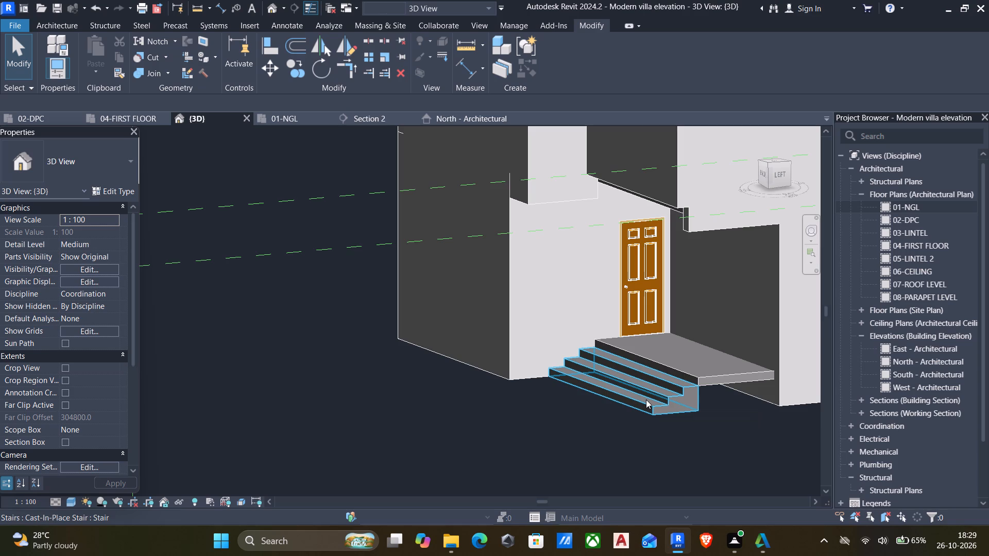
pyautogui.scroll(-3, 605, 421)
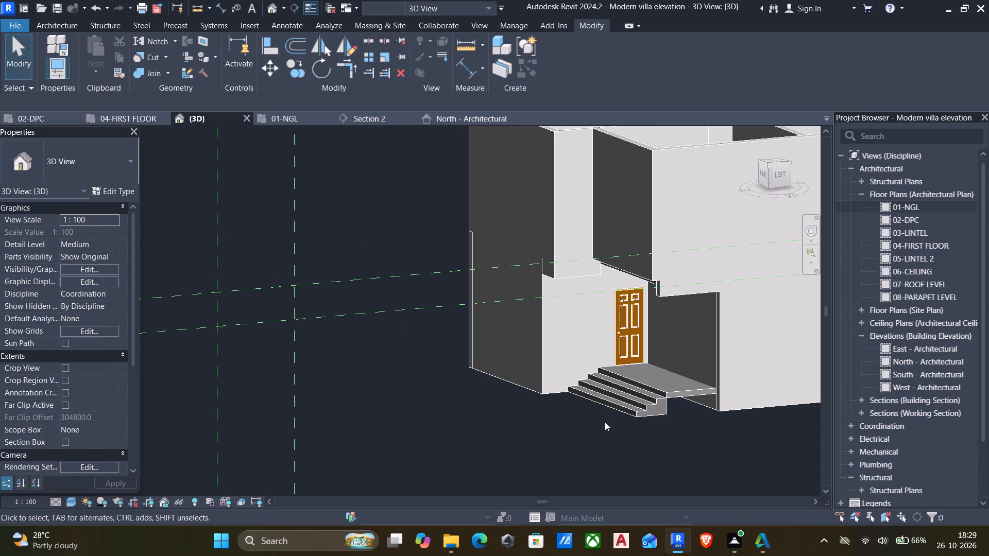
pyautogui.scroll(-2, 605, 430)
pyautogui.moveTo(577, 424); pyautogui.dragTo(538, 408, button='middle')
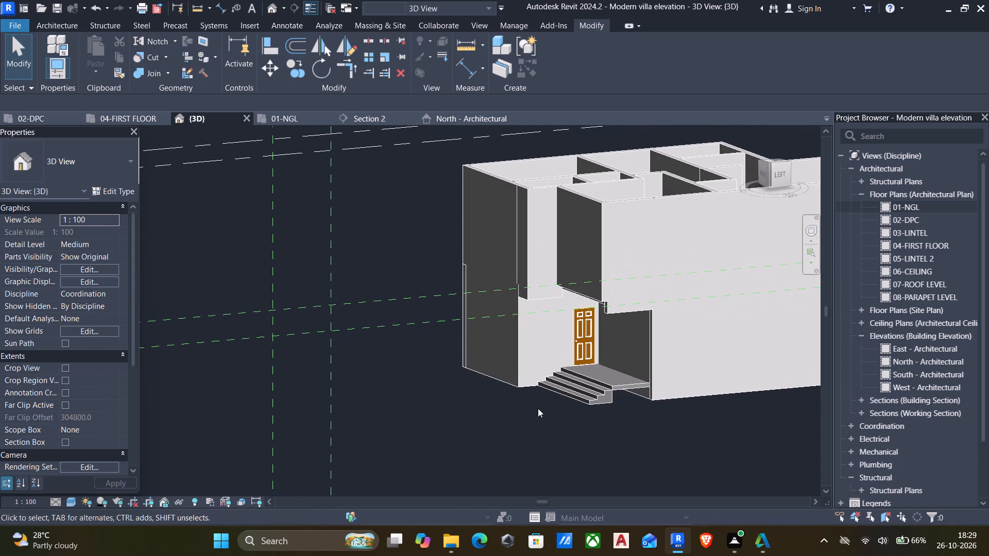
# On the 04-FIRST FLOOR plan, outline a 600 mm deep wall-to-wall strip with Thin Lines detail lines against the north wall of the room south of the stair.
pyautogui.doubleClick(882, 246)
pyautogui.moveTo(604, 331); pyautogui.dragTo(590, 294, button='middle')
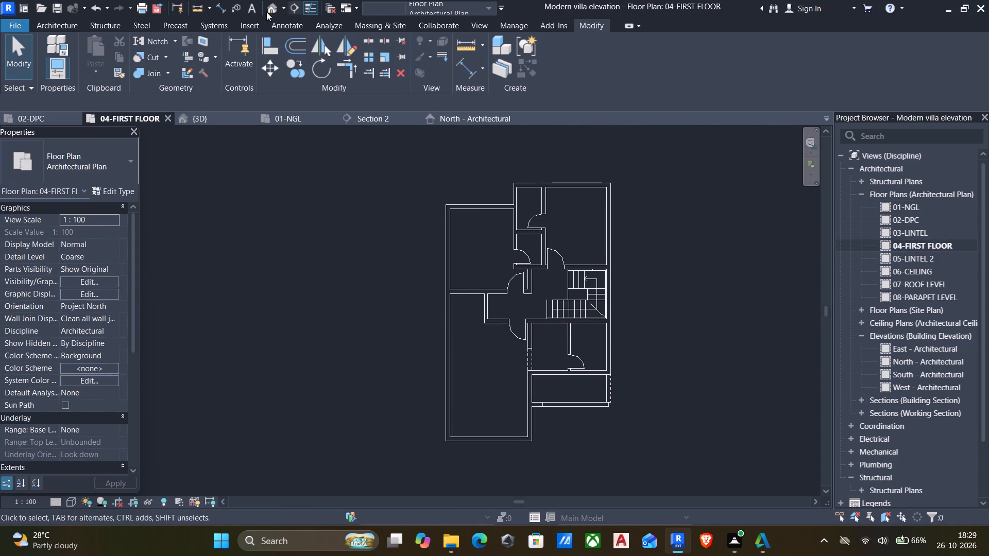
pyautogui.click(289, 26)
pyautogui.click(287, 43)
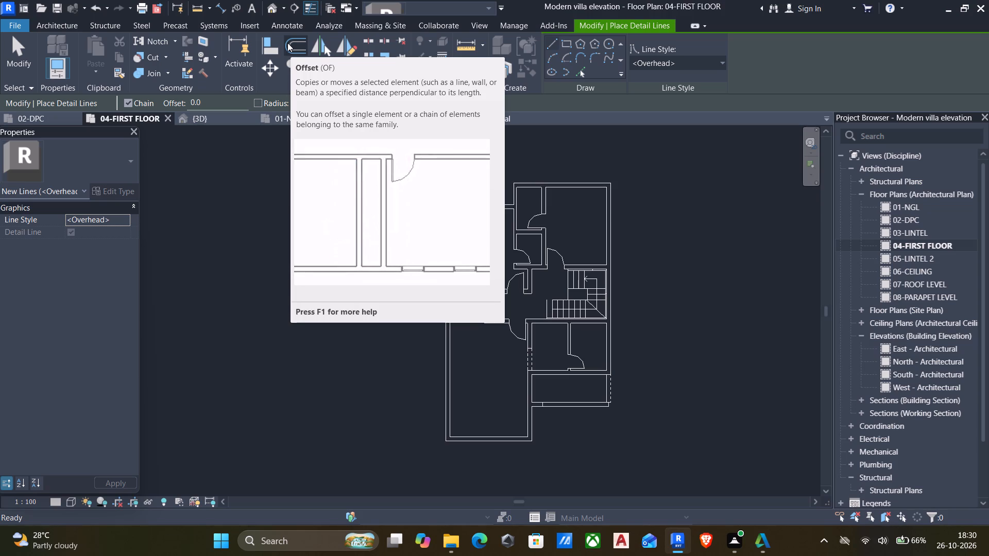
pyautogui.click(675, 57)
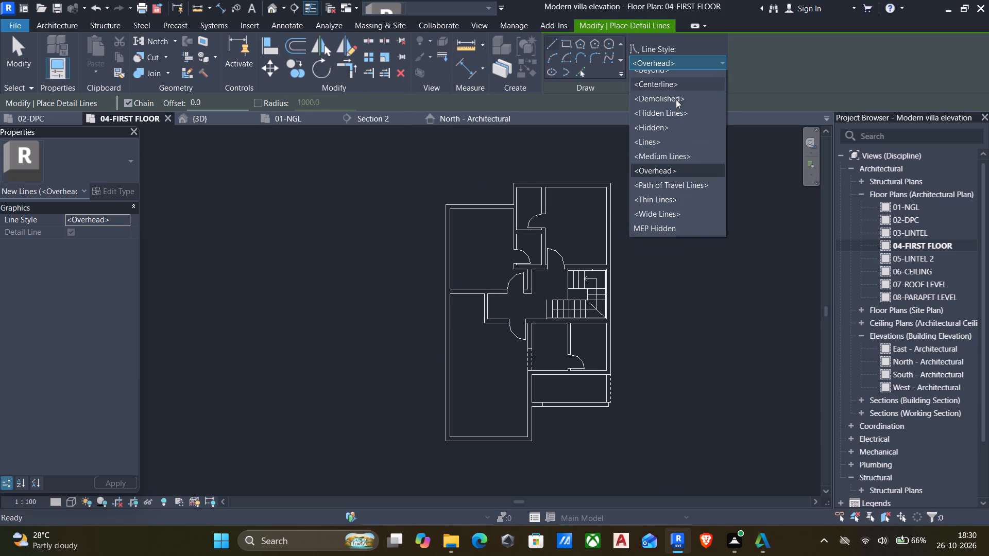
pyautogui.click(664, 208)
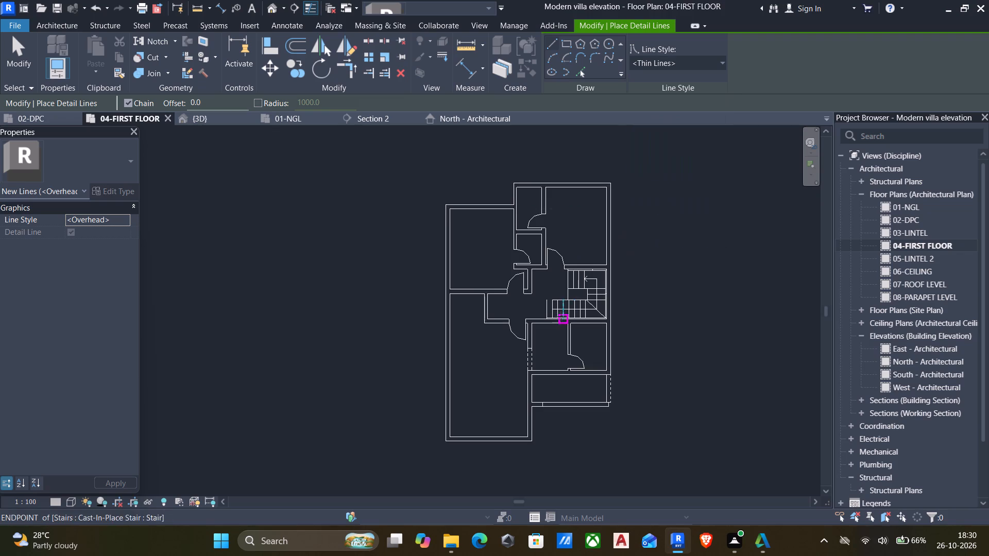
pyautogui.scroll(5, 559, 318)
pyautogui.scroll(5, 523, 341)
pyautogui.click(494, 310)
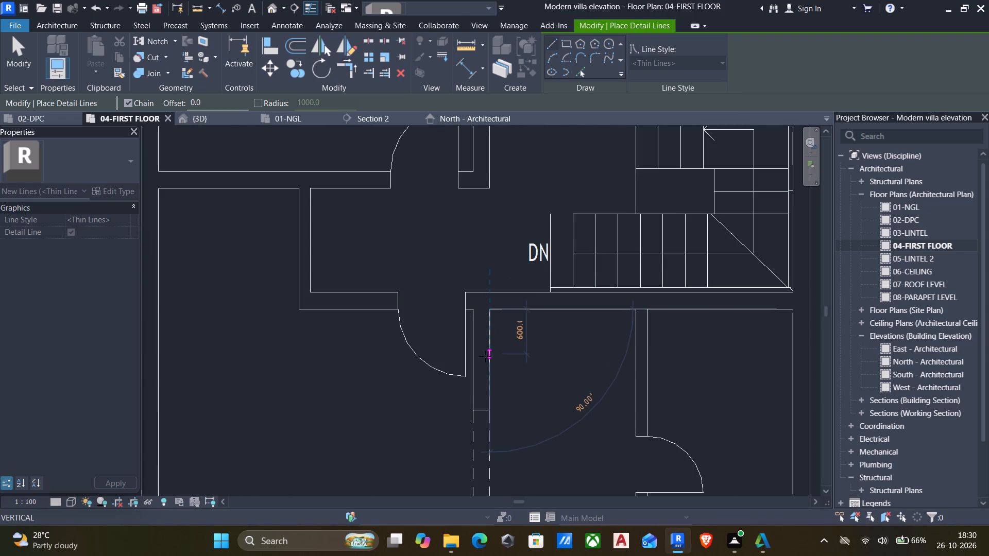
pyautogui.write('600')
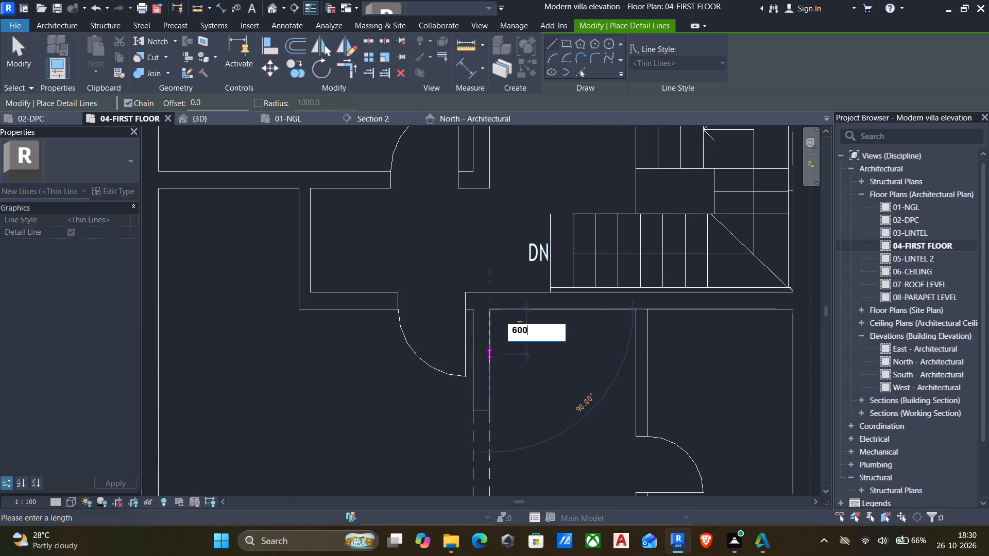
pyautogui.press('Return')
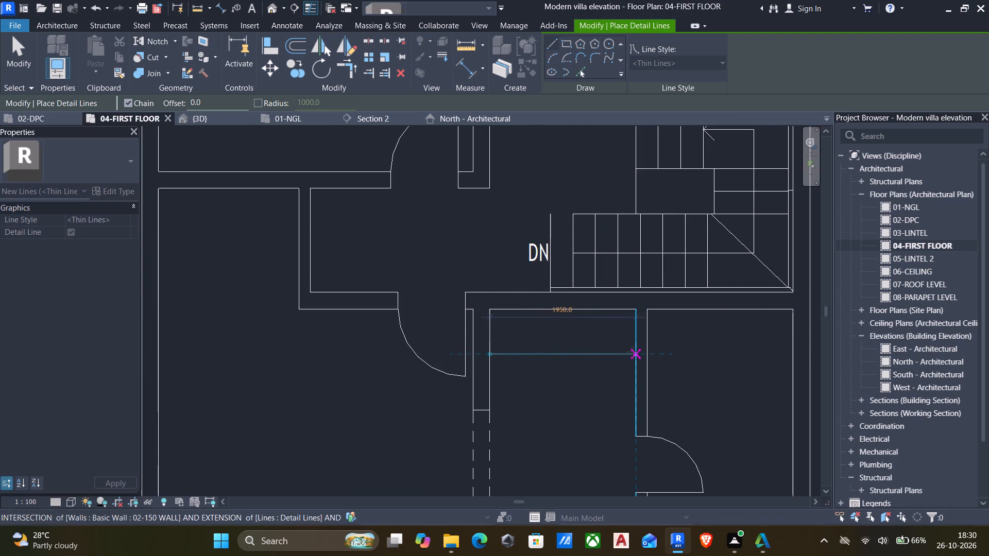
pyautogui.click(633, 352)
pyautogui.click(637, 314)
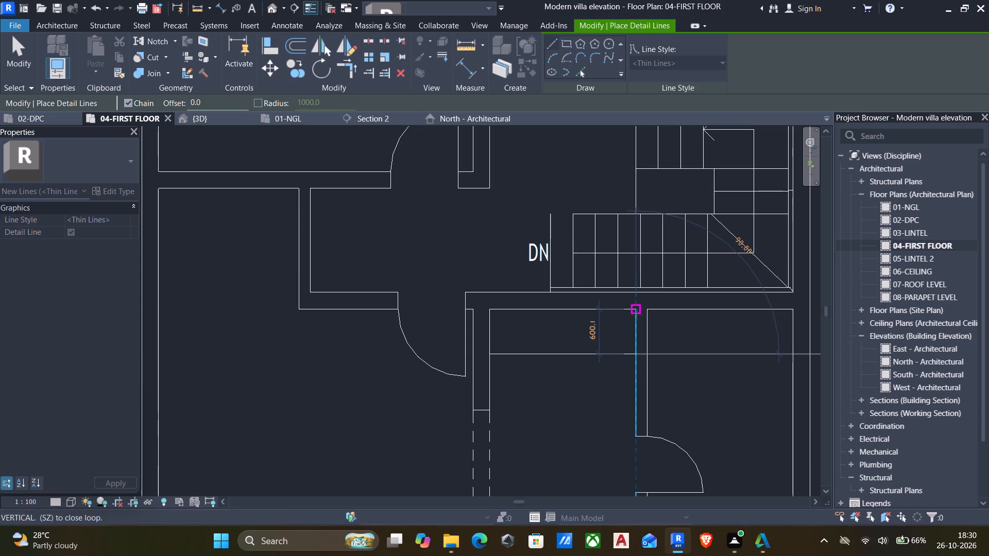
pyautogui.press('Escape')
# Draw a diagonal Thin Lines detail line across the 600 mm strip, from its south-west corner to its north-east corner.
pyautogui.click(496, 354)
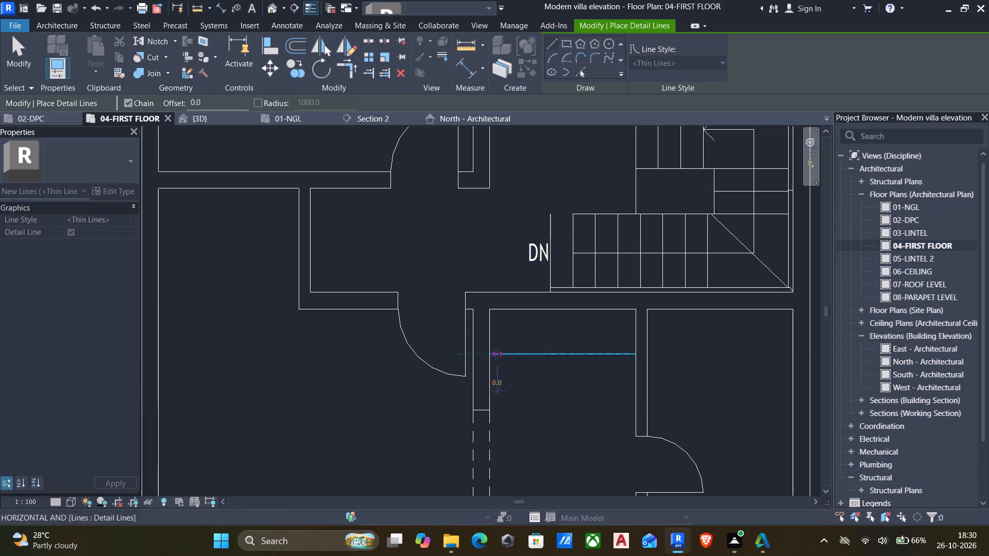
pyautogui.press('Escape')
pyautogui.click(492, 355)
pyautogui.click(639, 314)
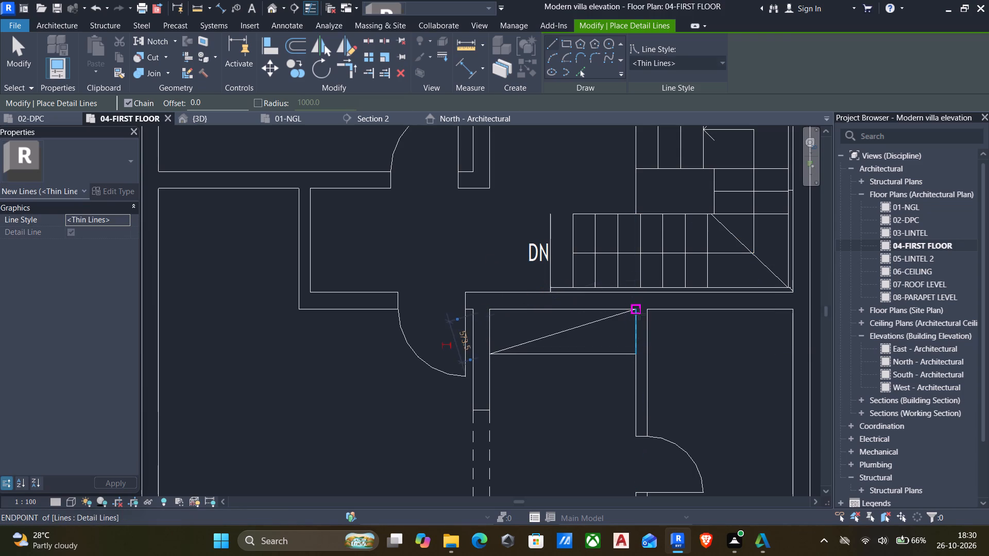
pyautogui.press('Escape')
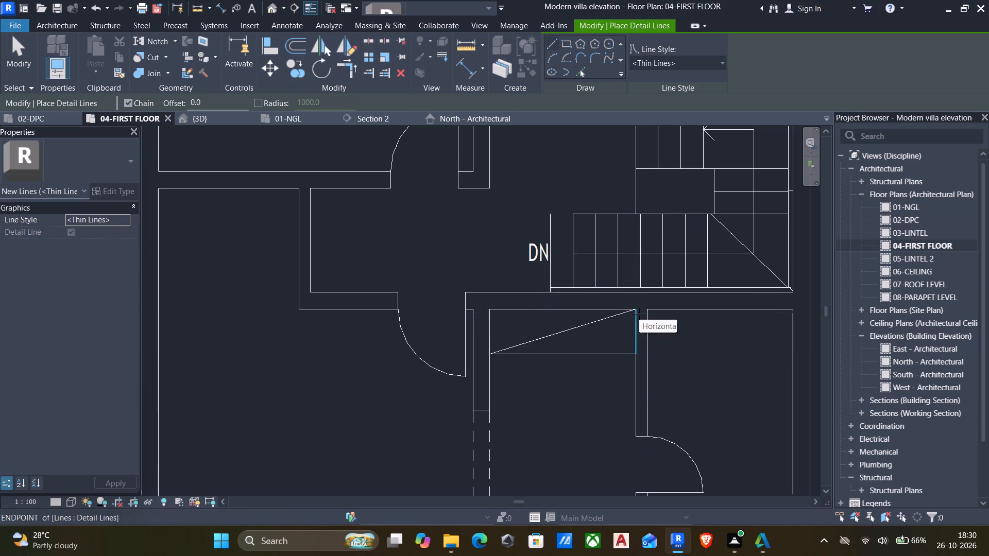
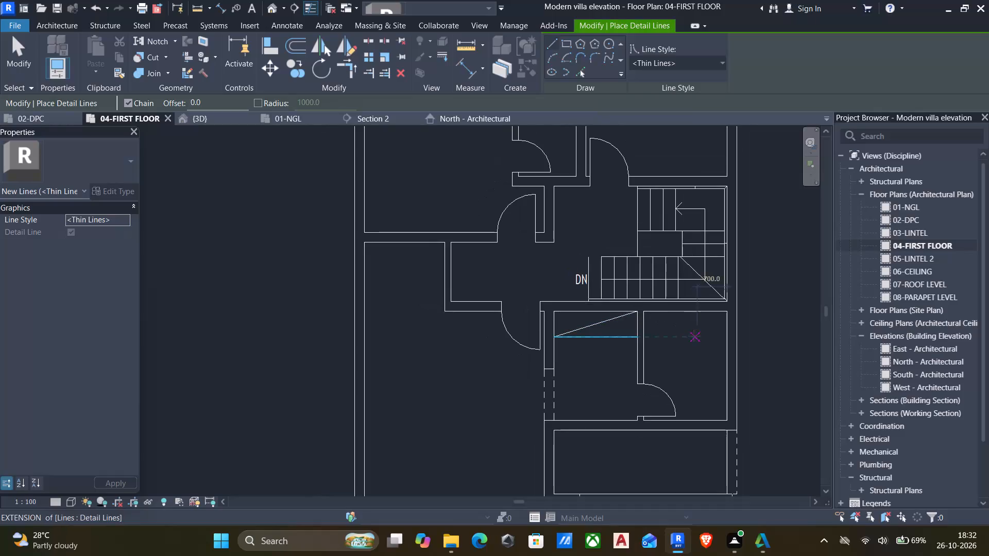
# Draw the second diagonal Thin Lines detail line across the 600 mm strip, from its south-east corner to its north-west corner.
pyautogui.click(635, 337)
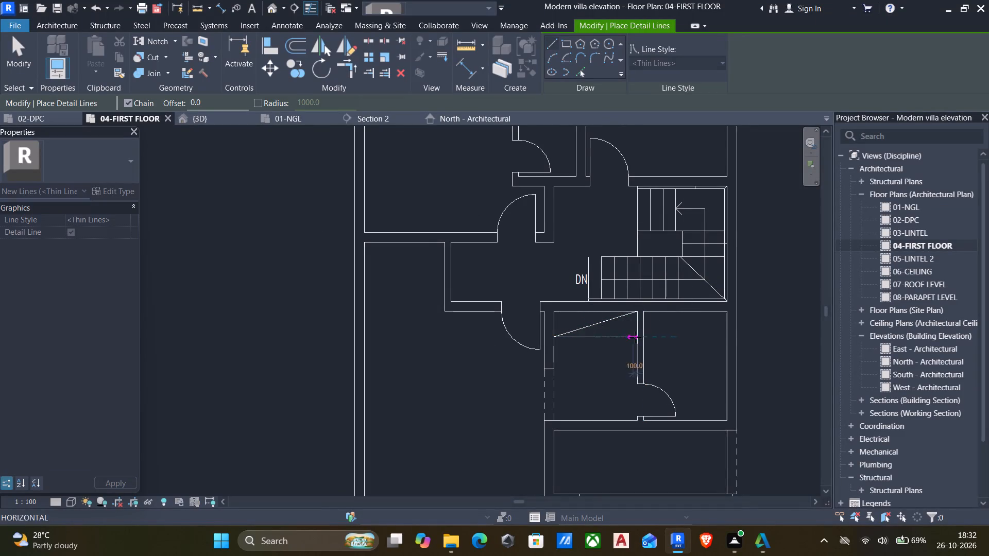
pyautogui.click(556, 311)
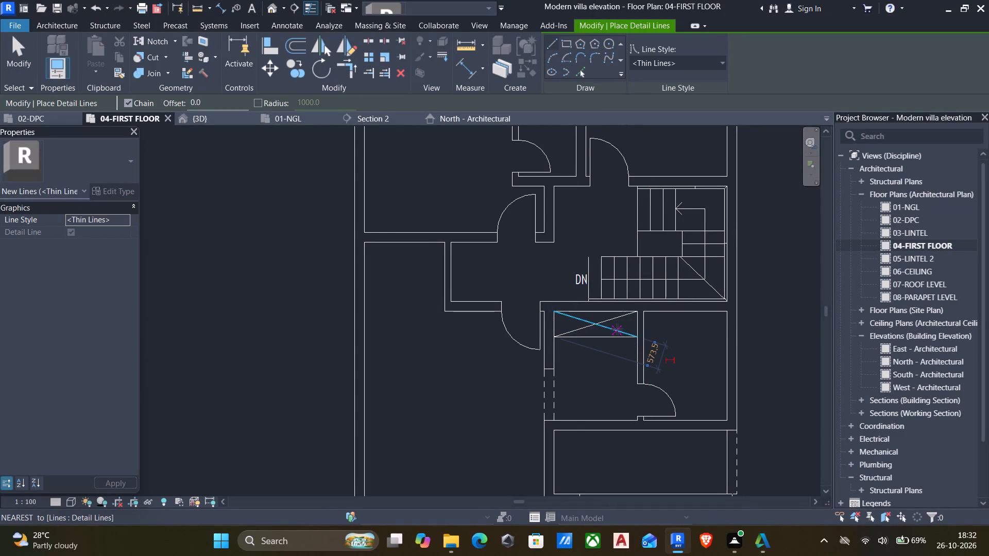
pyautogui.press('Escape')
# Outline a 600 mm deep rectangle with Thin Lines detail lines in the south-east corner of the room north of the stair.
pyautogui.moveTo(451, 335); pyautogui.dragTo(474, 275, button='middle')
pyautogui.scroll(-2, 478, 268)
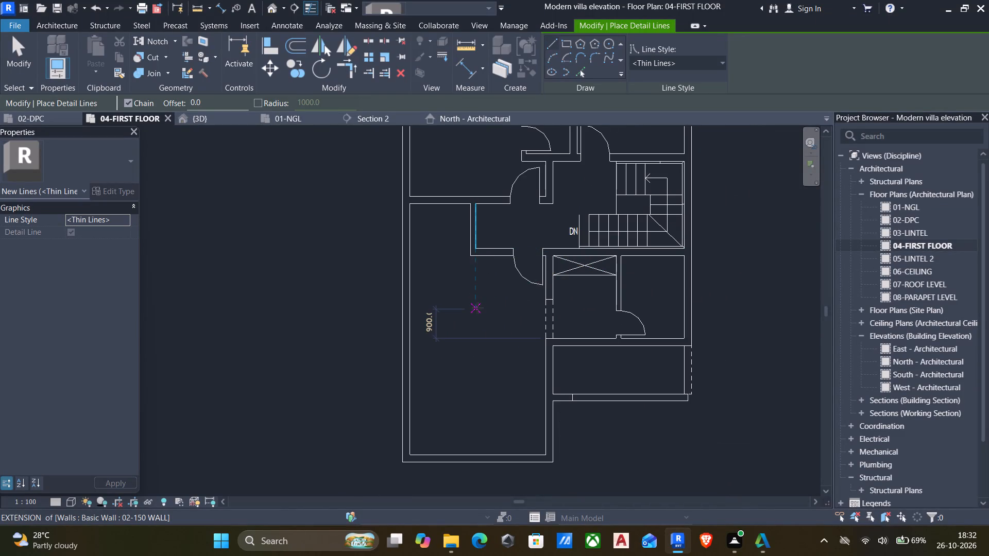
pyautogui.moveTo(635, 326); pyautogui.dragTo(626, 377, button='middle')
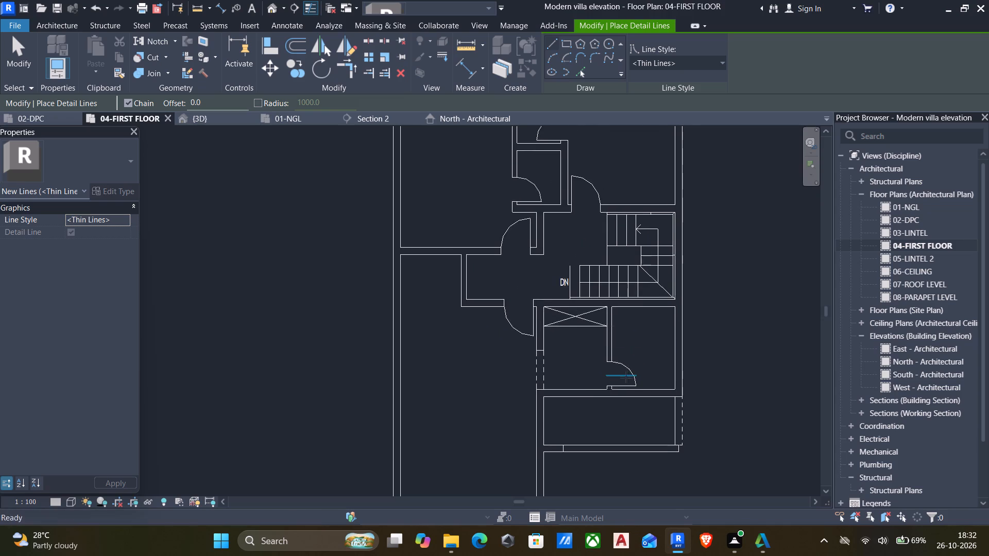
pyautogui.moveTo(677, 223); pyautogui.dragTo(659, 323, button='middle')
pyautogui.scroll(5, 664, 321)
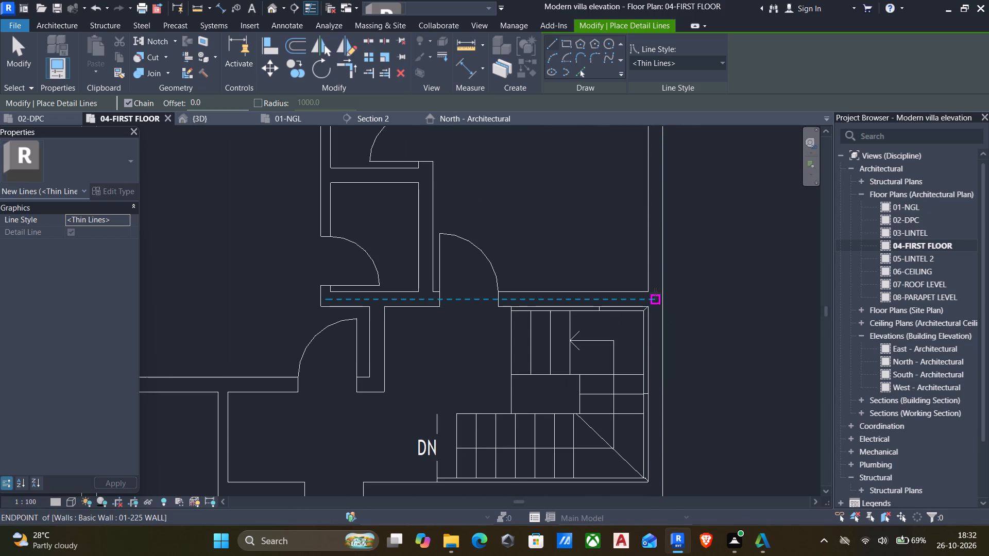
pyautogui.click(653, 292)
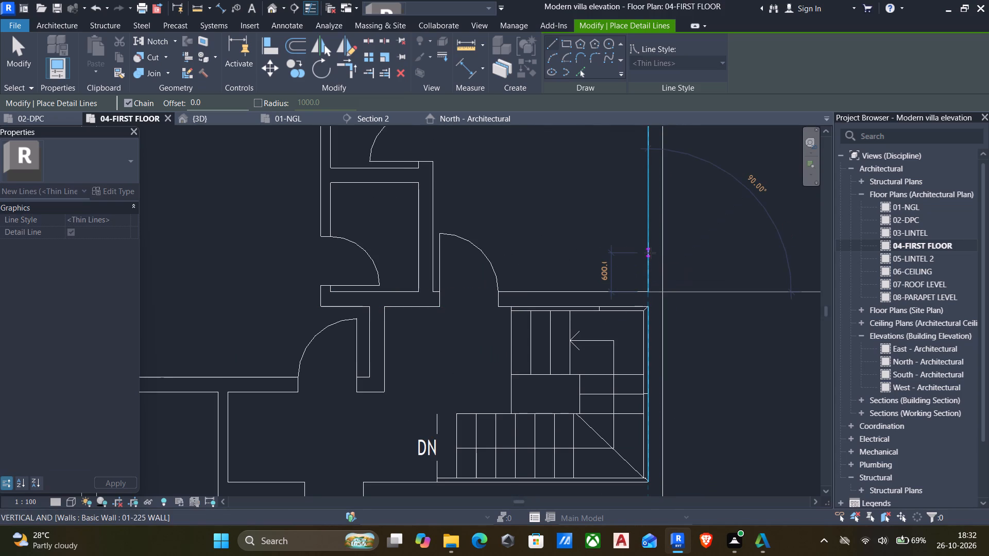
pyautogui.click(650, 253)
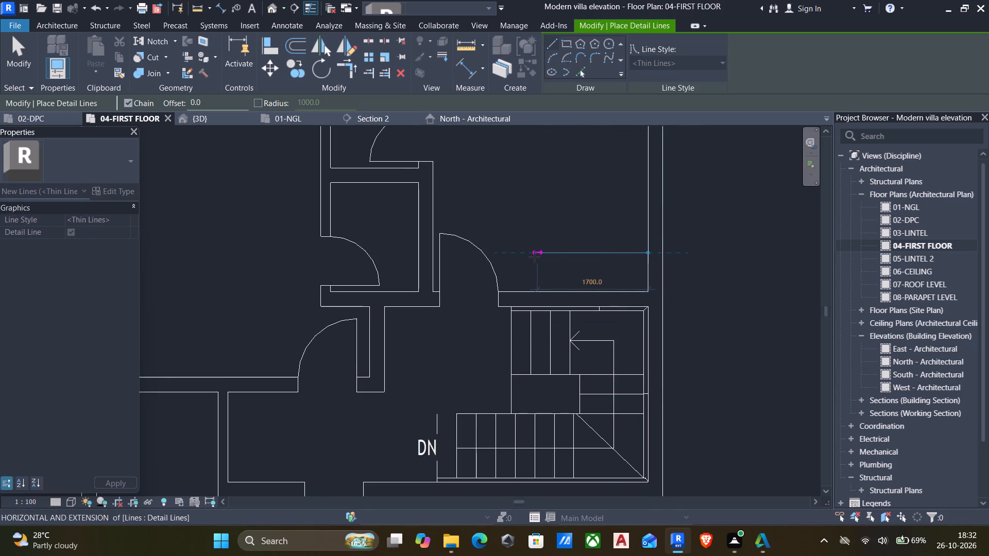
pyautogui.click(551, 248)
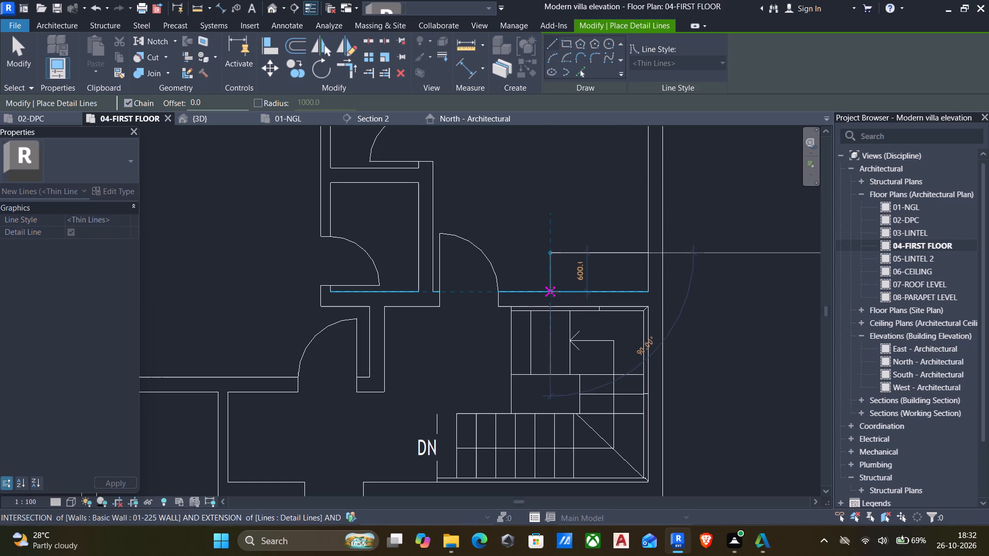
pyautogui.click(553, 292)
# Cross the new rectangle north of the stair with two corner-to-corner diagonal detail lines.
pyautogui.click(651, 258)
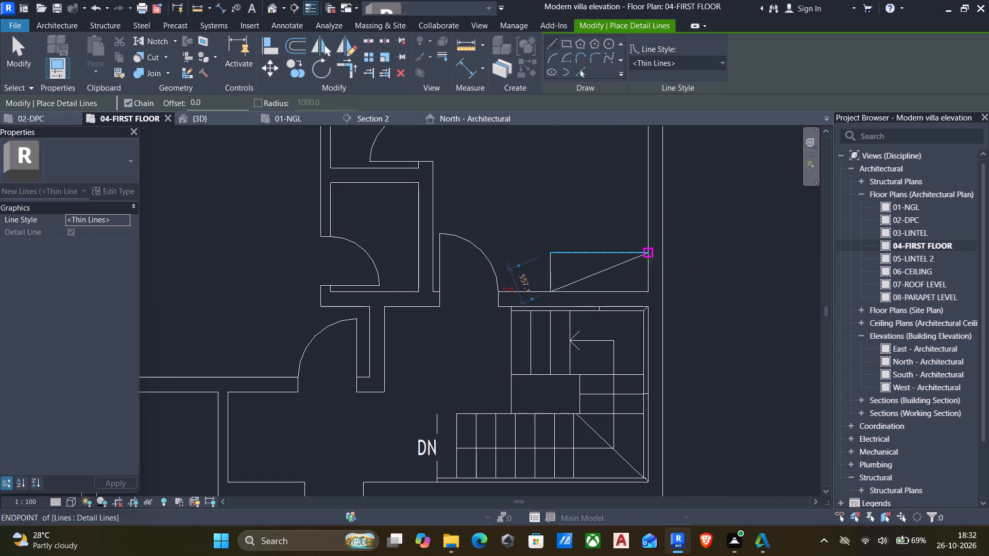
pyautogui.press('Escape')
pyautogui.moveTo(553, 256); pyautogui.dragTo(561, 259)
pyautogui.click(649, 292)
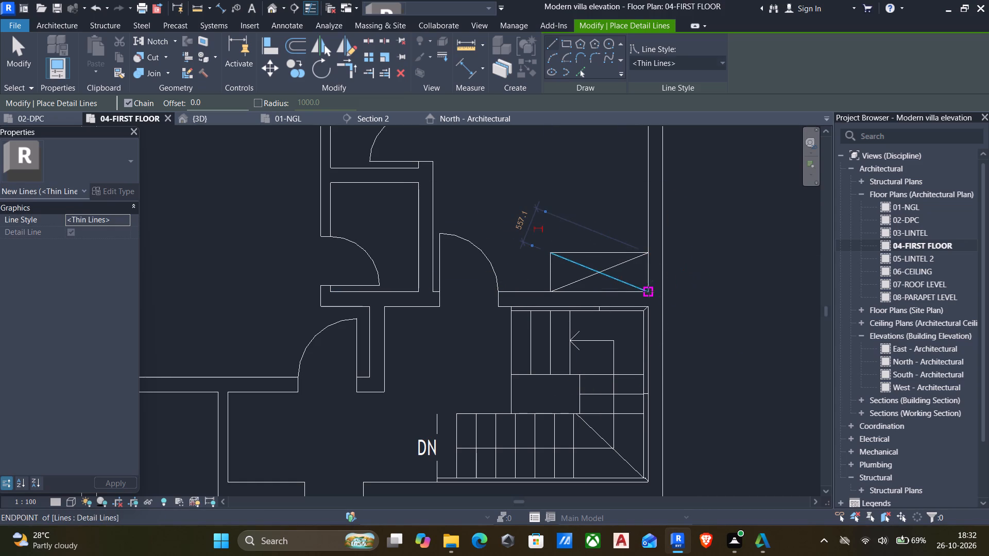
pyautogui.press('Escape')
# Close off a strip along the north wall of the large south-west room with a 1875 mm wall-to-wall Thin Lines detail line.
pyautogui.scroll(-6, 612, 304)
pyautogui.moveTo(599, 314); pyautogui.dragTo(679, 273, button='middle')
pyautogui.scroll(6, 537, 308)
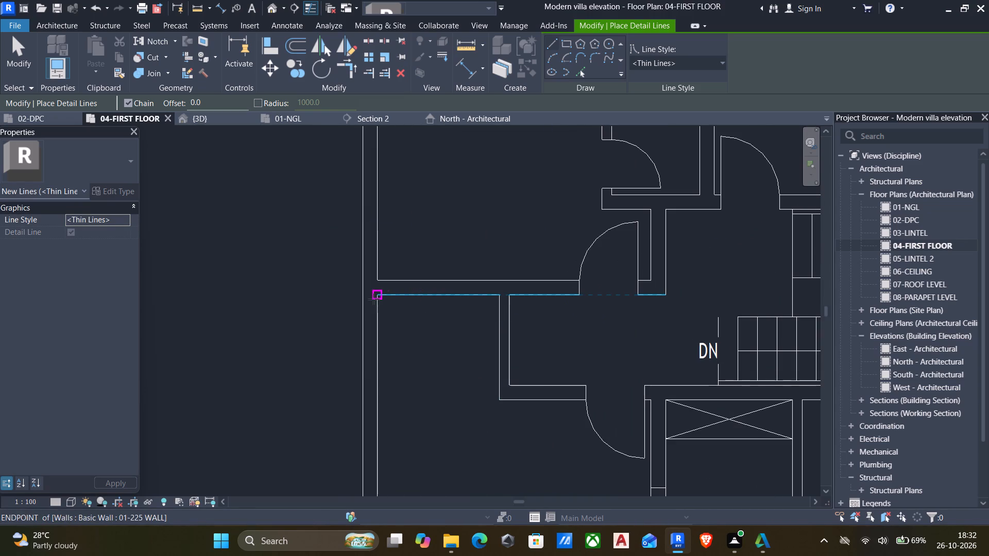
pyautogui.click(380, 296)
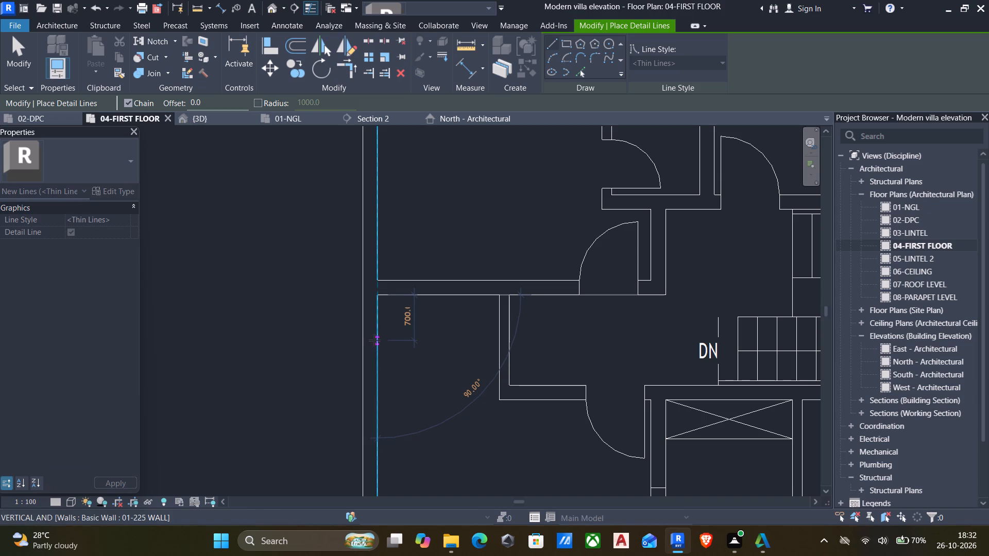
pyautogui.click(374, 336)
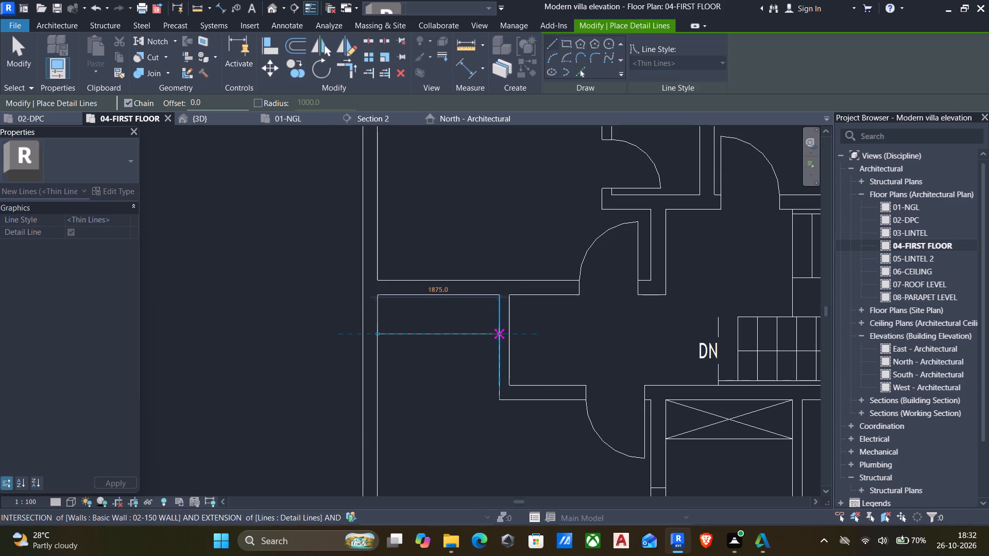
pyautogui.click(498, 334)
pyautogui.press('Escape')
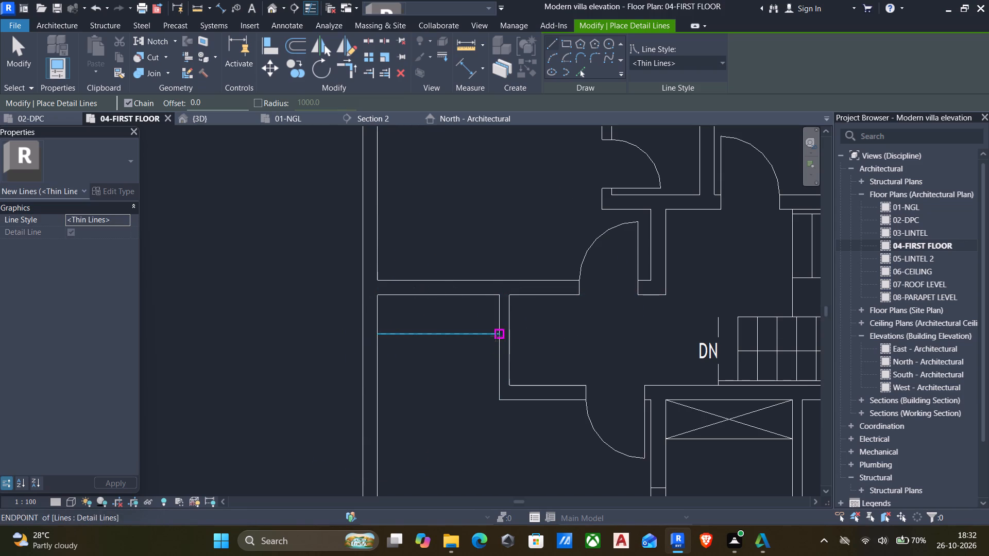
# Cross the south-west room's strip with two corner-to-corner diagonal detail lines.
pyautogui.click(496, 336)
pyautogui.click(379, 302)
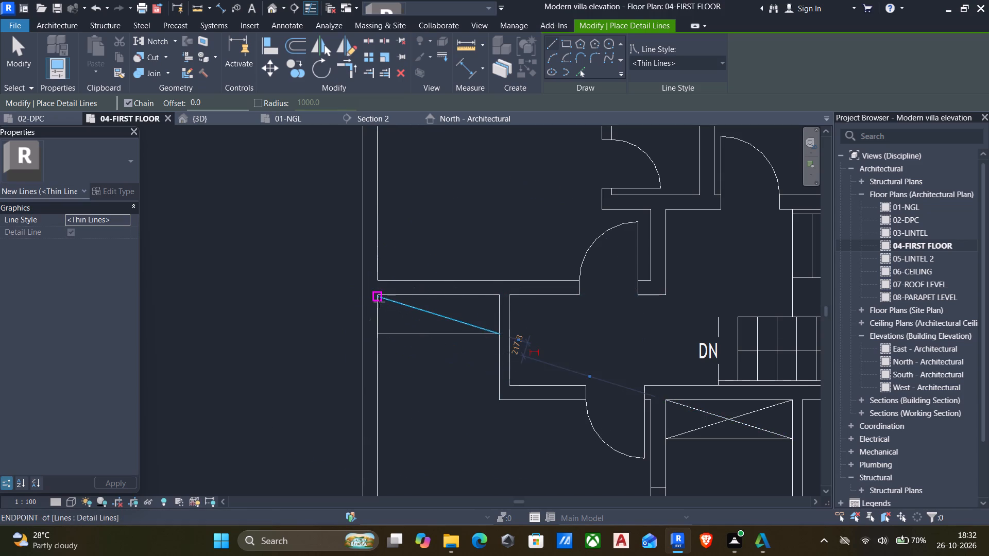
pyautogui.press('Escape')
pyautogui.click(382, 335)
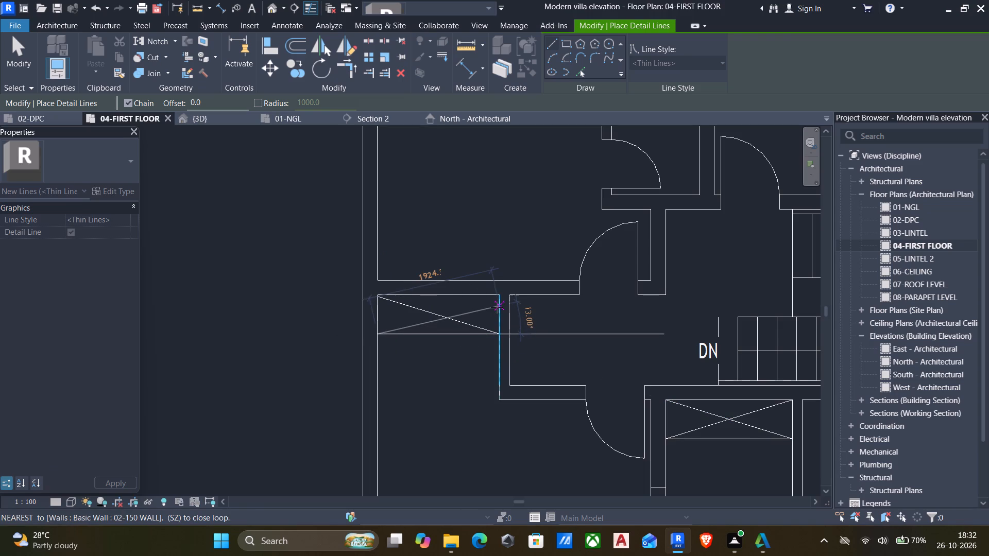
pyautogui.click(498, 302)
pyautogui.press('Escape')
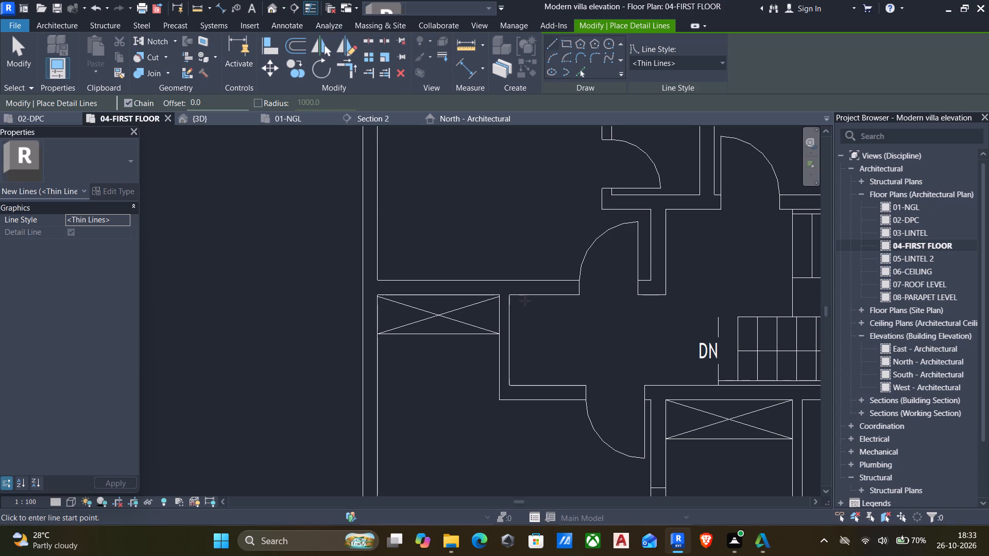
# Look over the whole 04-FIRST FLOOR plan to check the three crossed strips, and finish placing detail lines.
pyautogui.scroll(-6, 565, 359)
pyautogui.moveTo(583, 369); pyautogui.dragTo(539, 327, button='middle')
pyautogui.scroll(1, 539, 327)
pyautogui.moveTo(600, 417); pyautogui.dragTo(574, 393, button='middle')
pyautogui.scroll(-2, 577, 393)
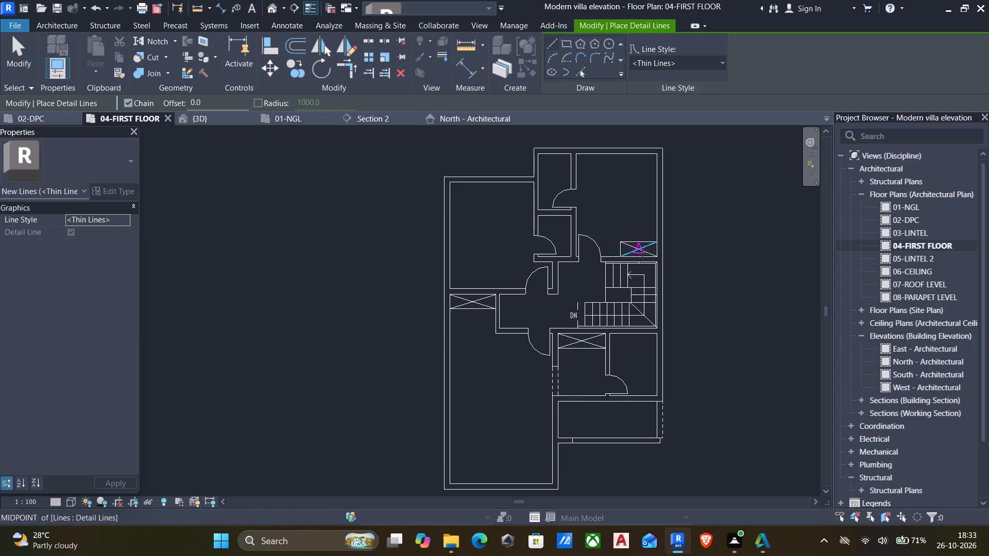
pyautogui.scroll(-1, 633, 287)
pyautogui.moveTo(630, 295); pyautogui.dragTo(577, 324, button='middle')
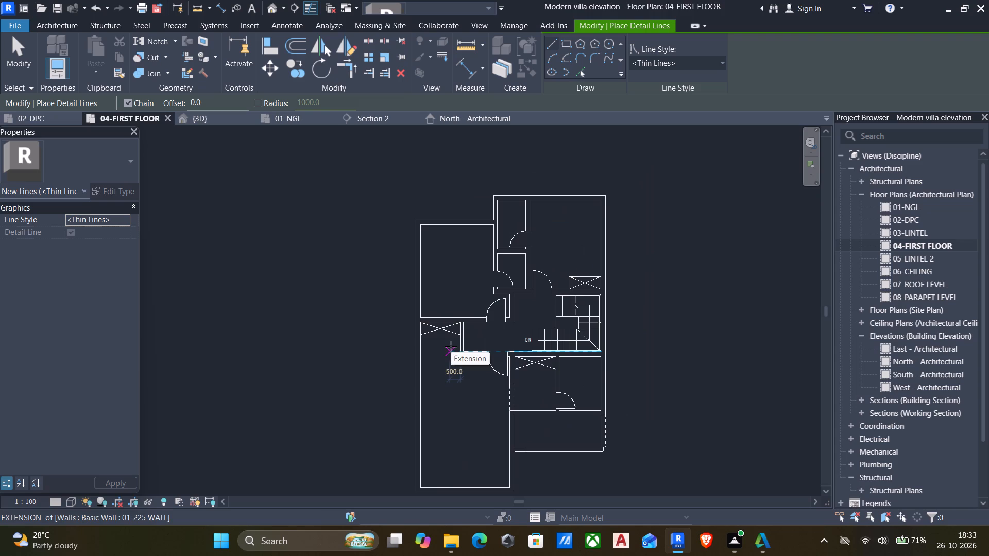
pyautogui.press('Escape')
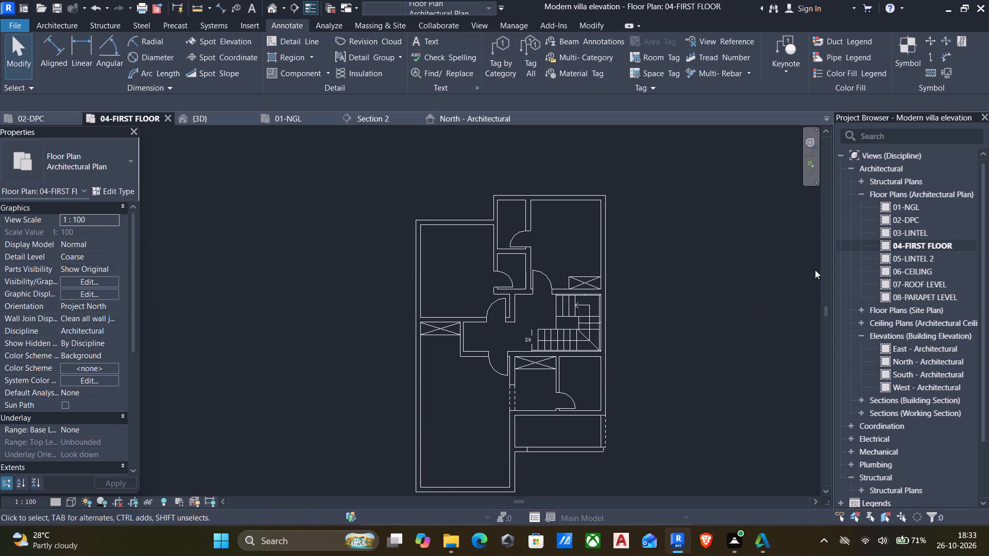
# On the 02-DPC plan, outline a shallow rectangle with Thin Lines detail lines outside the south wall, starting in line with the west wall's inner face.
pyautogui.doubleClick(888, 219)
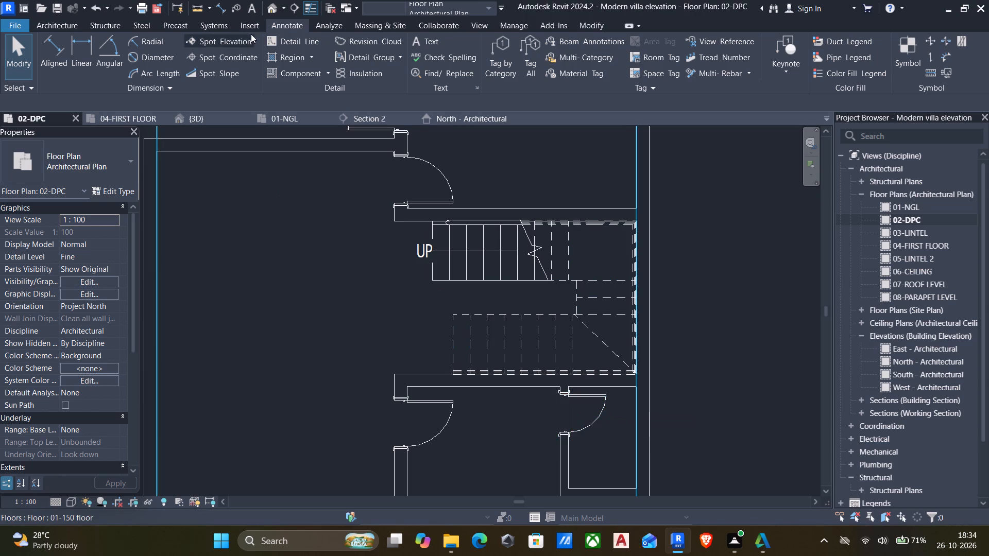
pyautogui.click(288, 43)
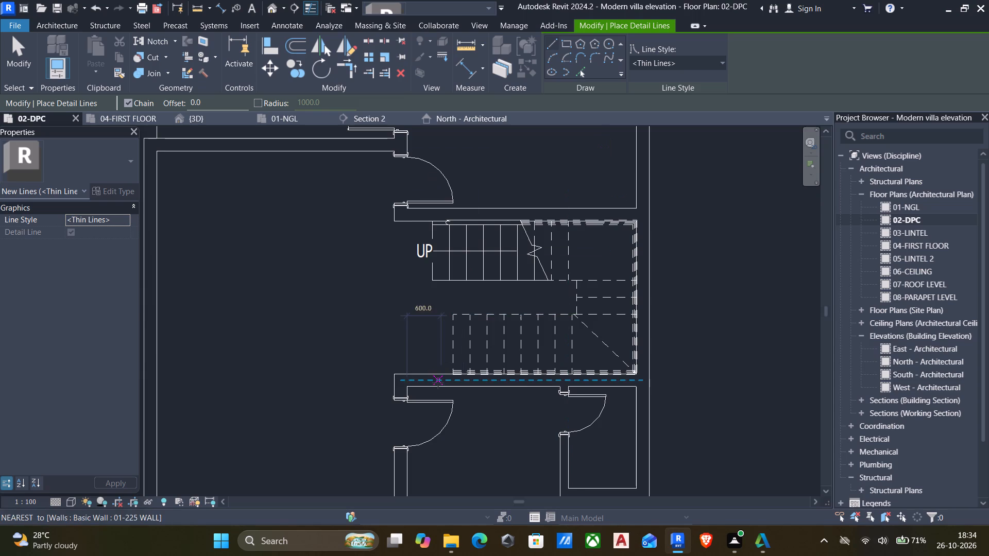
pyautogui.scroll(-4, 438, 383)
pyautogui.moveTo(433, 384); pyautogui.dragTo(548, 280, button='middle')
pyautogui.moveTo(448, 383); pyautogui.dragTo(458, 332, button='middle')
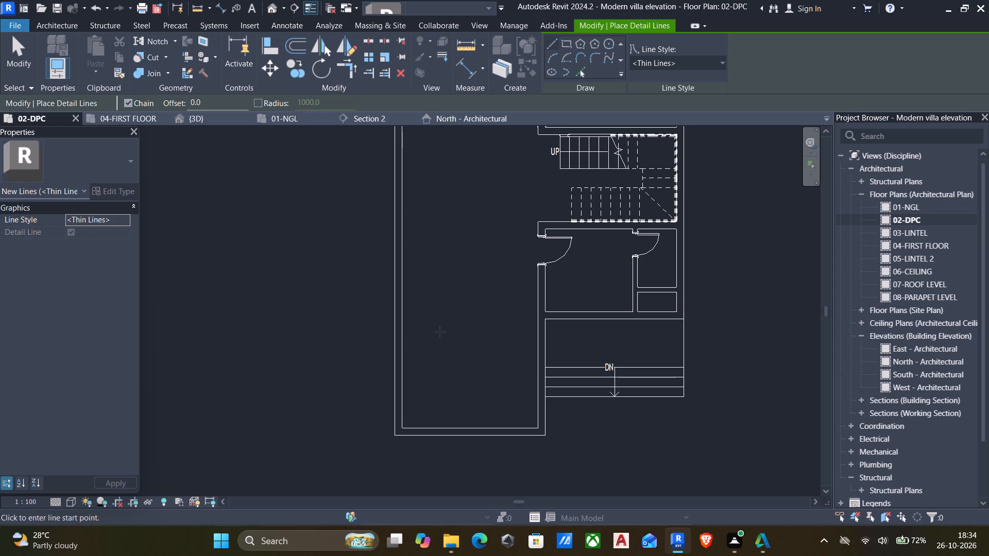
pyautogui.scroll(4, 391, 431)
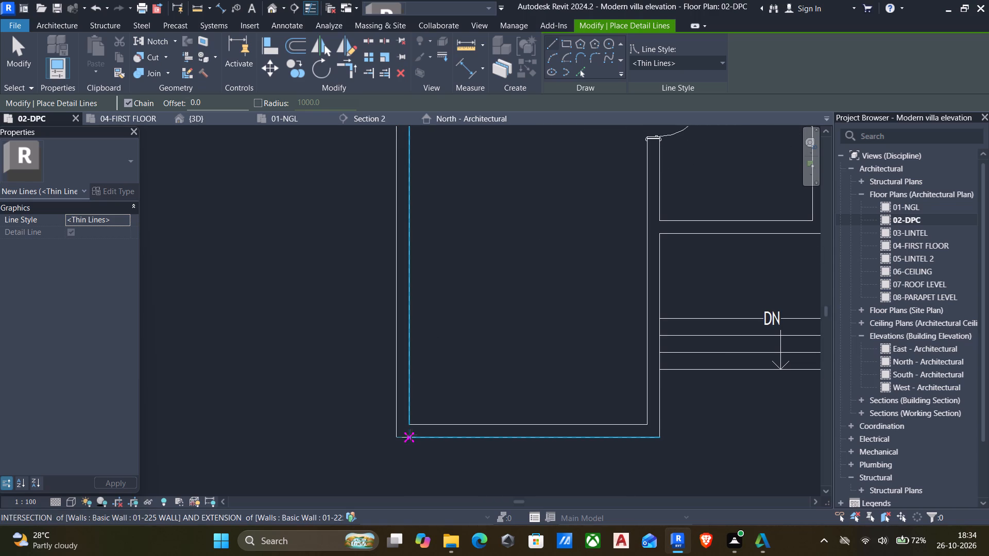
pyautogui.click(411, 435)
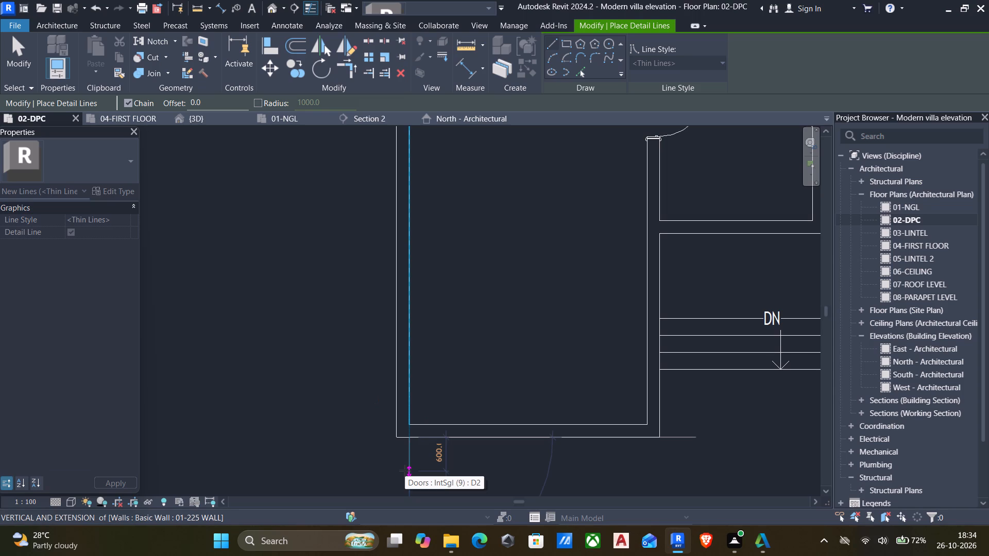
pyautogui.click(410, 457)
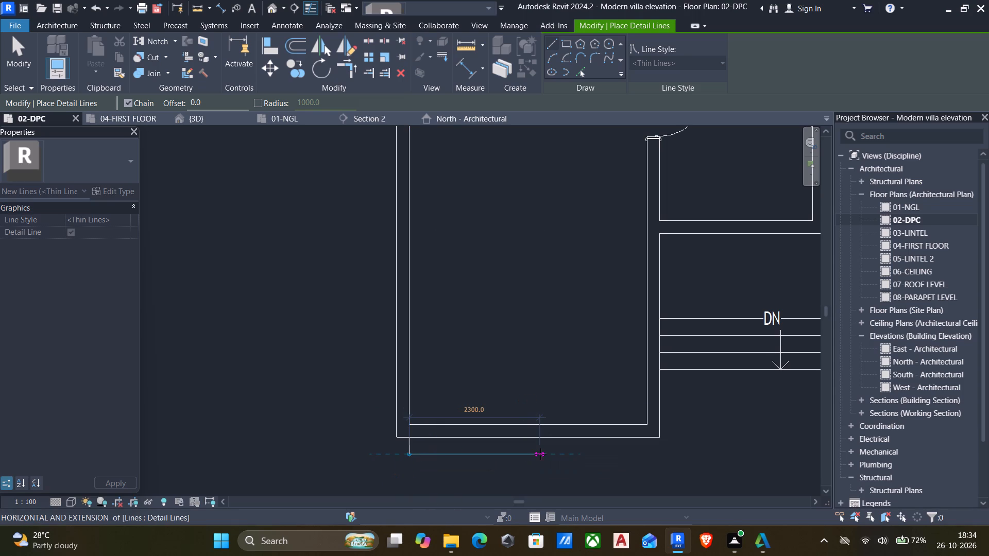
pyautogui.click(493, 451)
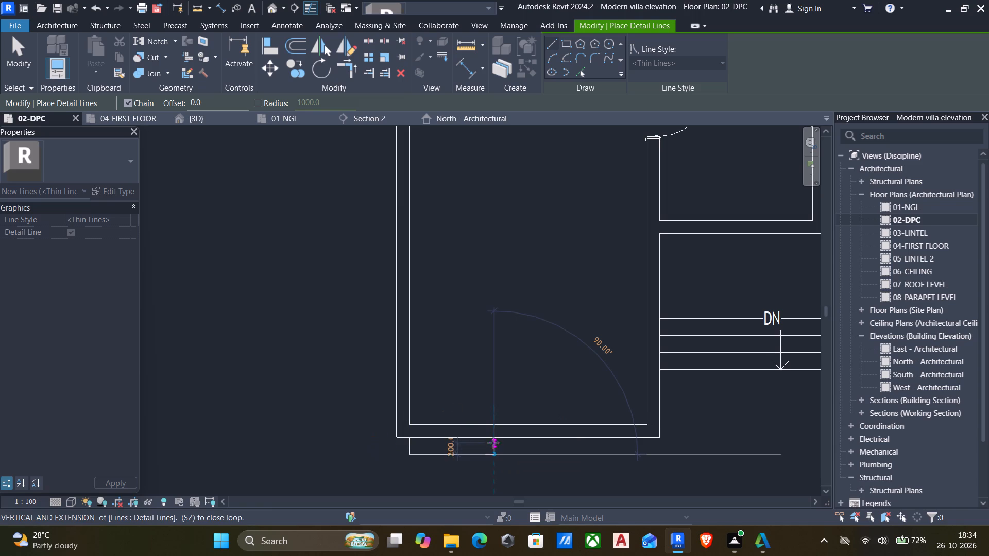
pyautogui.click(492, 442)
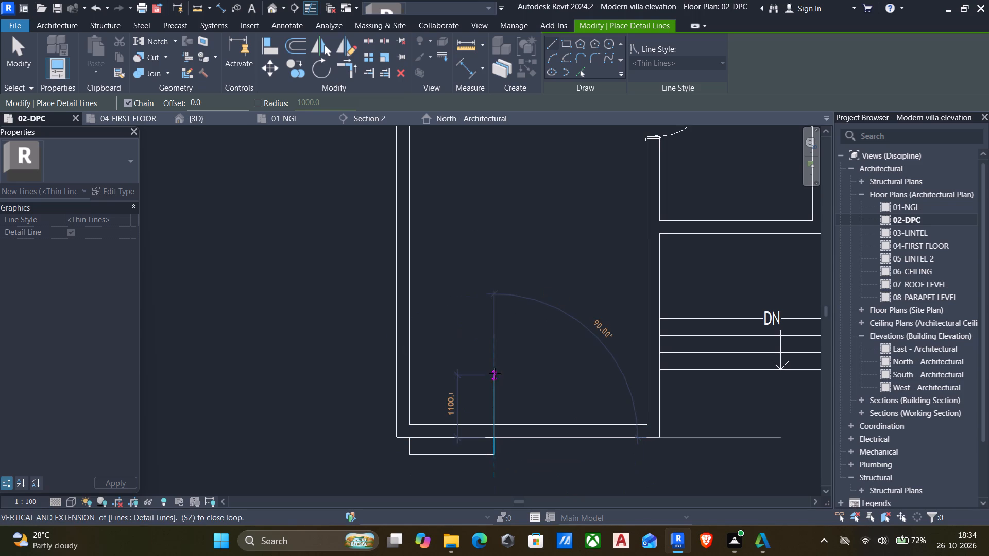
pyautogui.press('Escape')
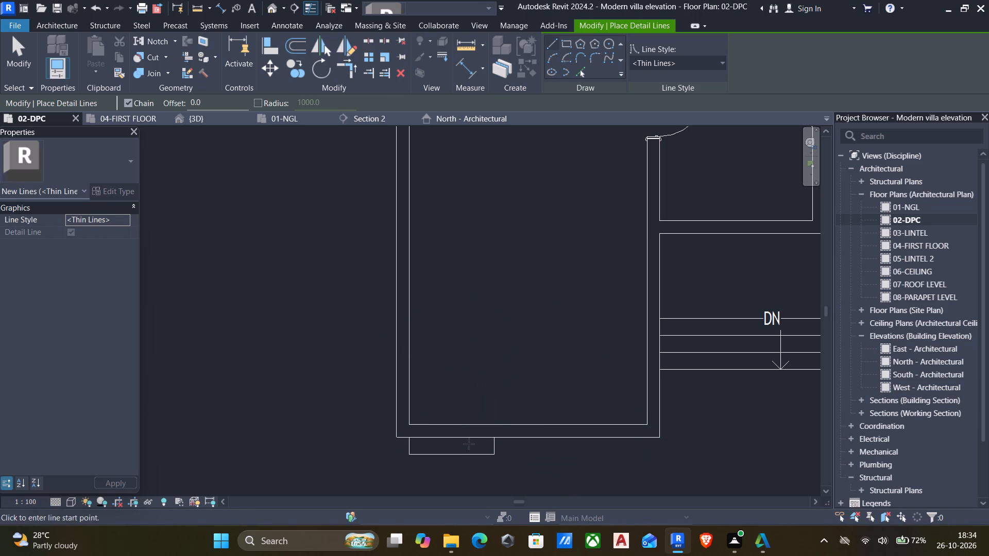
pyautogui.press('Escape')
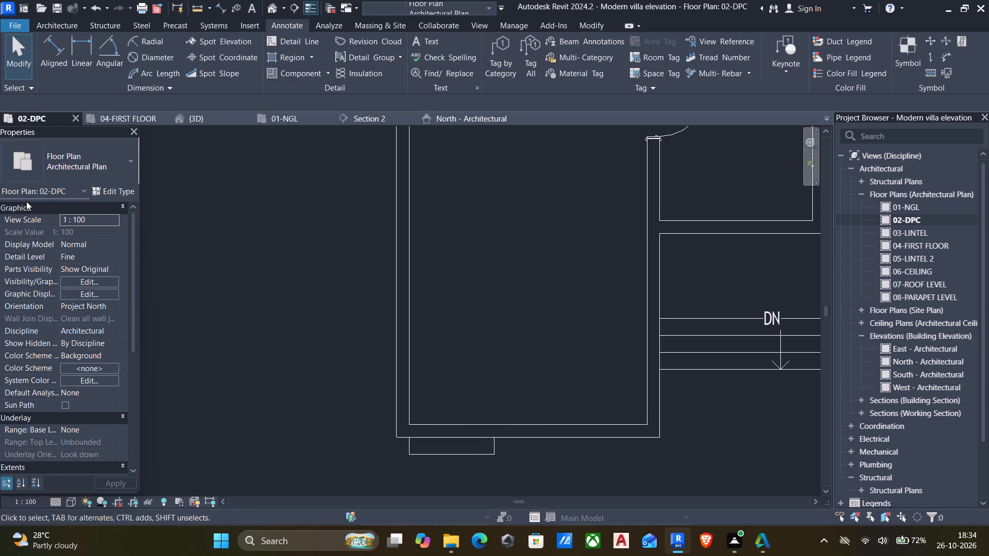
# Start a 01-225 WALL MAIN wall with its base constraint at 02-DPC and base offset -450.
pyautogui.press('w')
pyautogui.press('a')
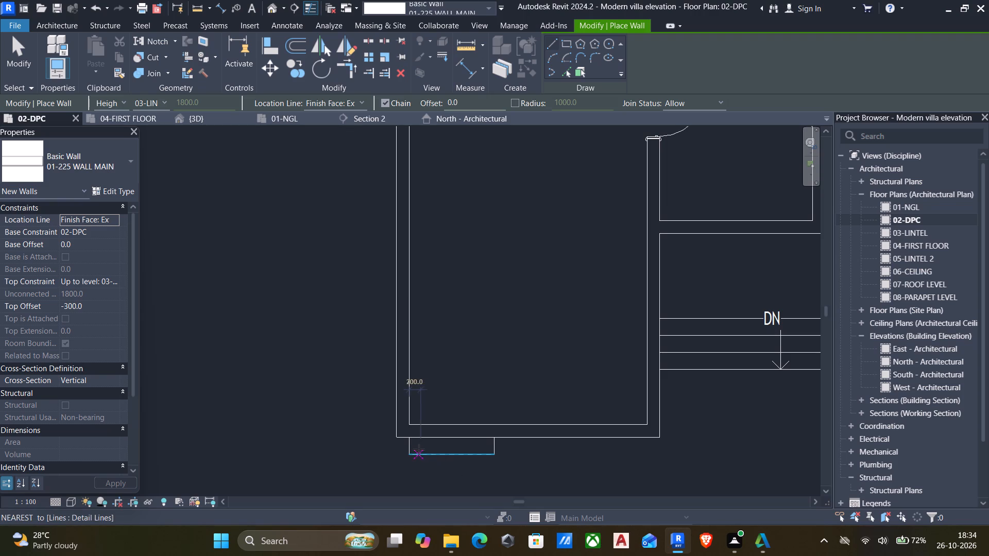
pyautogui.click(112, 233)
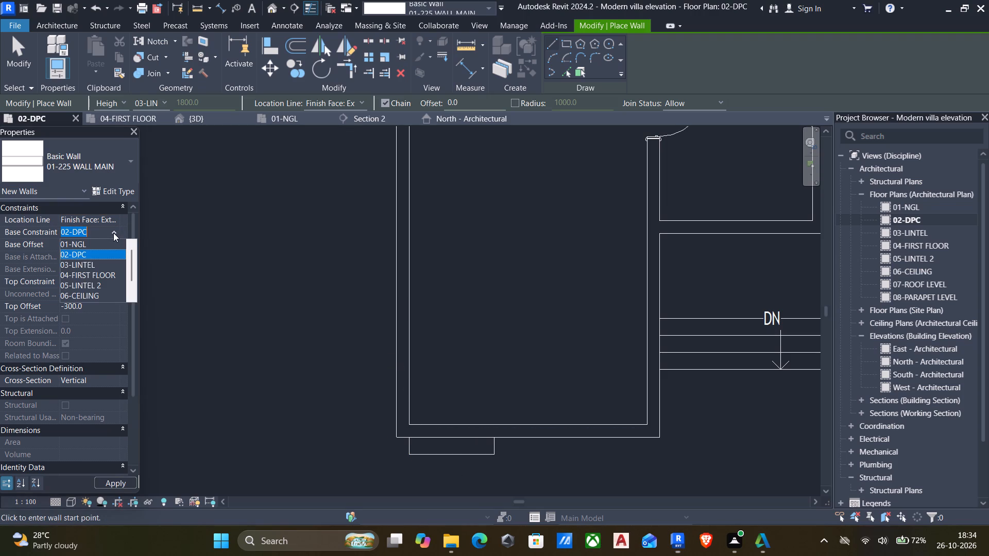
pyautogui.scroll(-4, 96, 284)
pyautogui.click(94, 281)
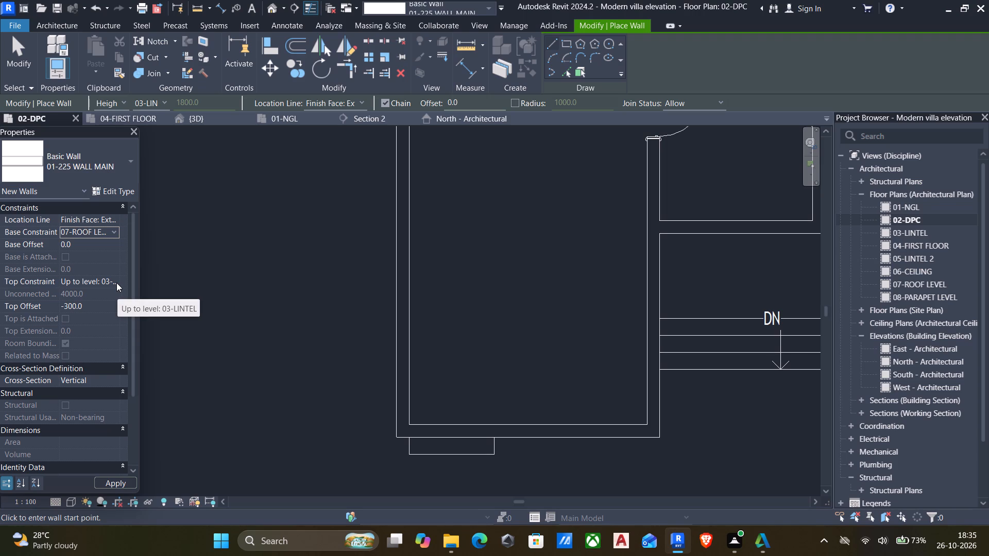
pyautogui.click(109, 232)
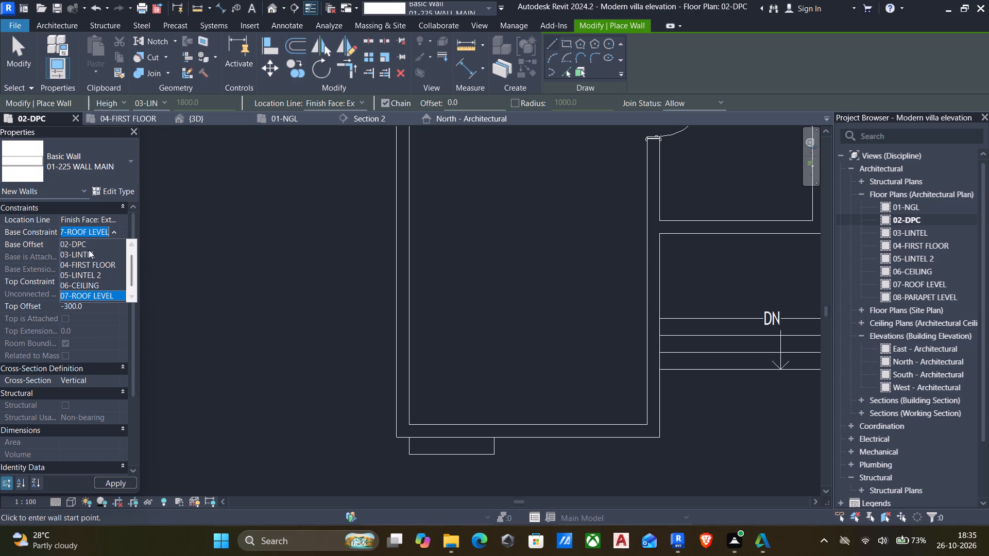
pyautogui.click(86, 242)
pyautogui.click(88, 240)
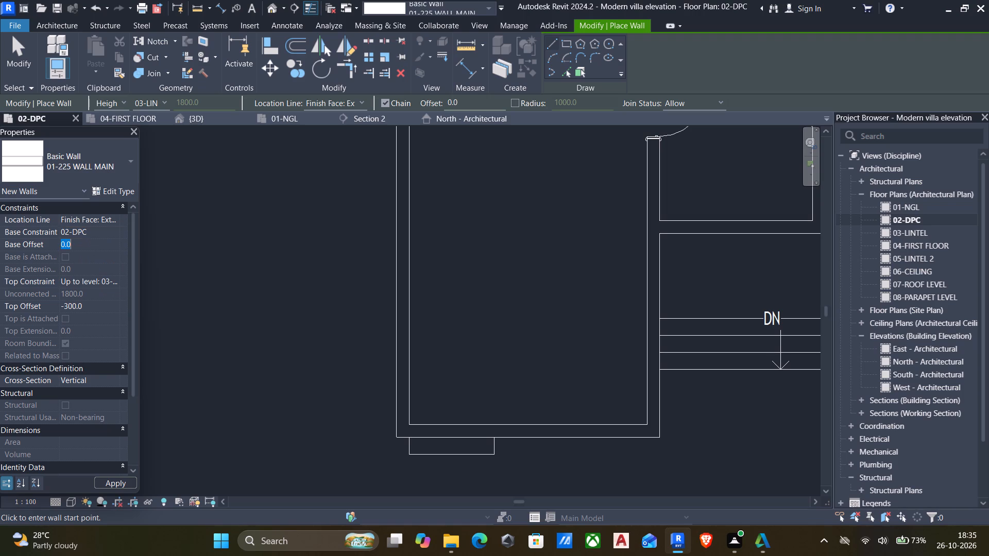
pyautogui.write('-45')
pyautogui.press('0')
# Set the new wall's top constraint to 07-ROOF LEVEL, base offset to -150 and top offset to 0.
pyautogui.click(114, 282)
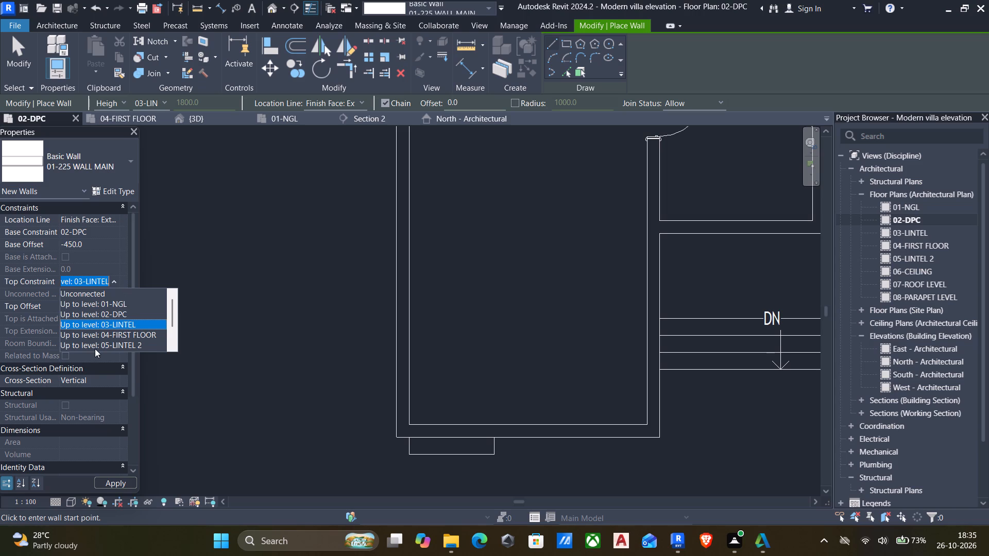
pyautogui.scroll(-6, 93, 349)
pyautogui.click(117, 329)
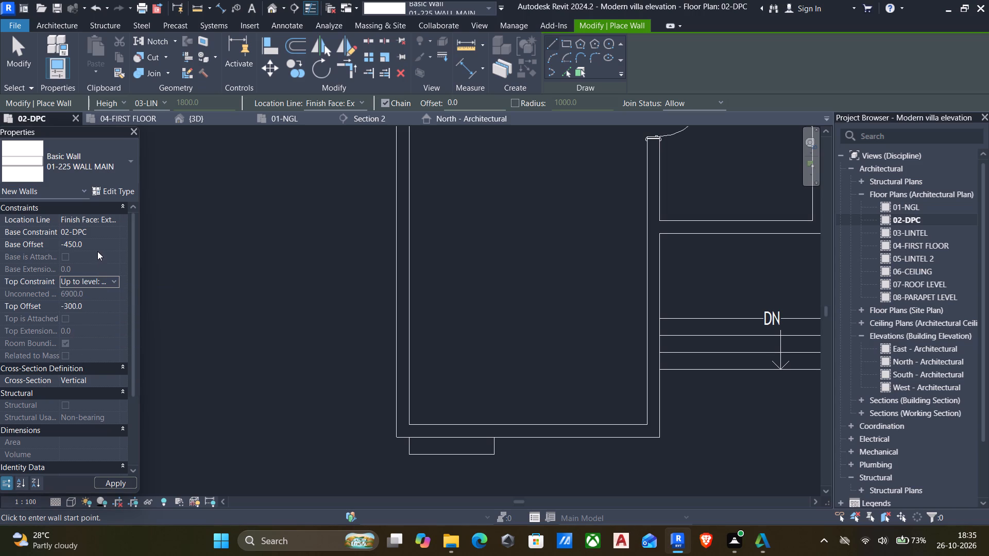
pyautogui.click(97, 251)
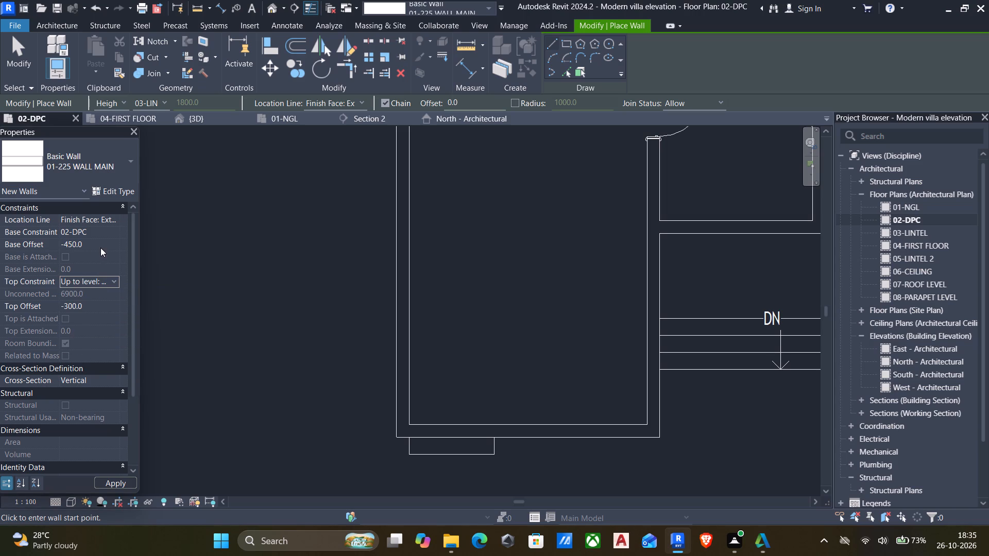
pyautogui.click(101, 246)
pyautogui.write('-150')
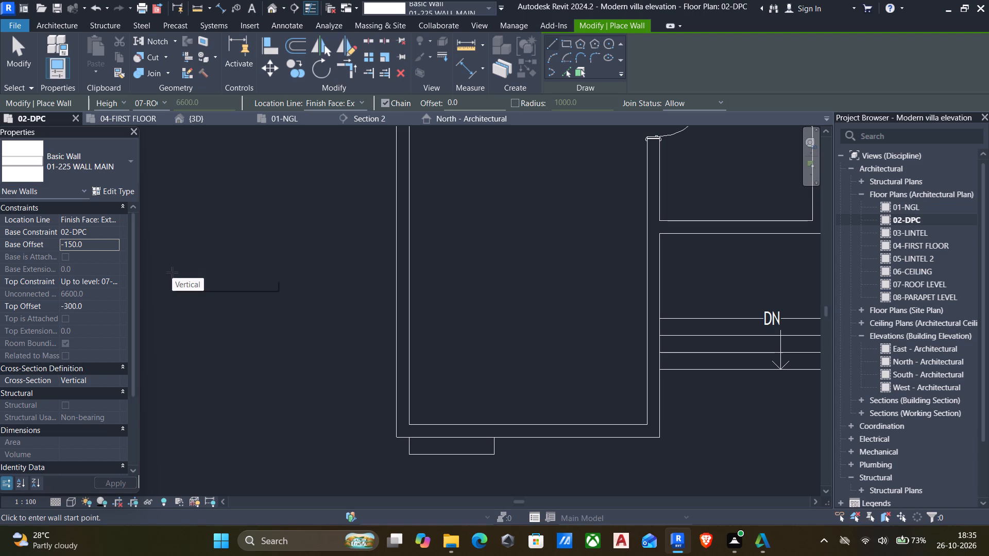
pyautogui.click(105, 304)
pyautogui.press('0')
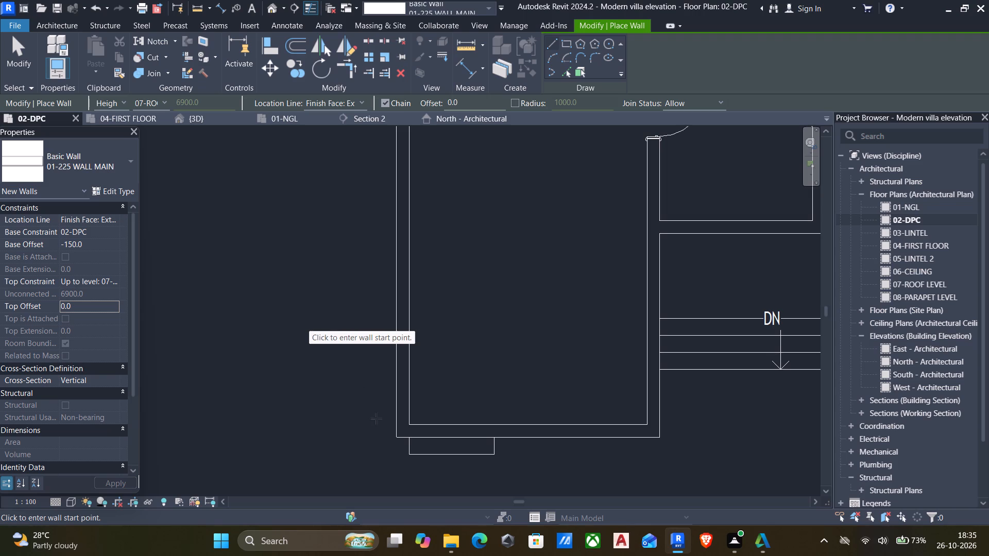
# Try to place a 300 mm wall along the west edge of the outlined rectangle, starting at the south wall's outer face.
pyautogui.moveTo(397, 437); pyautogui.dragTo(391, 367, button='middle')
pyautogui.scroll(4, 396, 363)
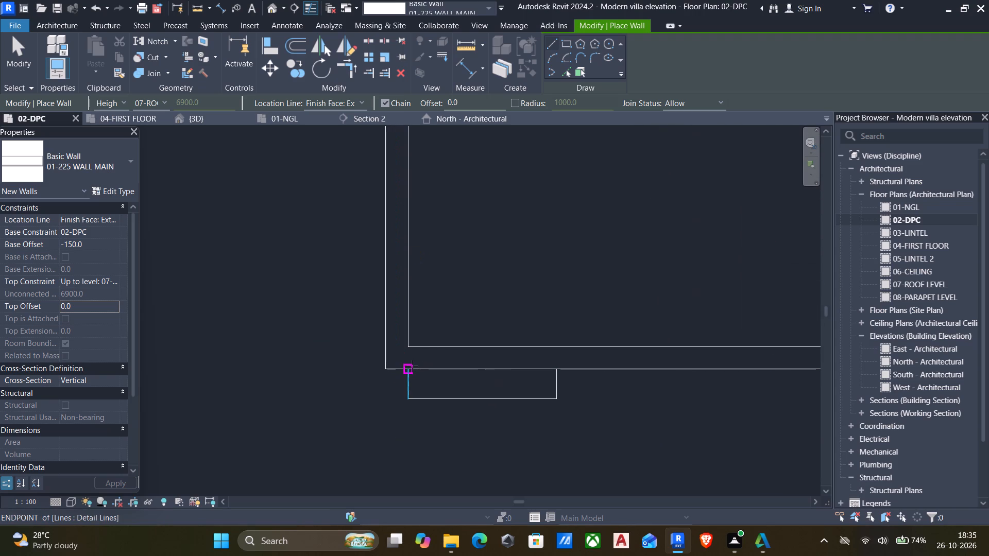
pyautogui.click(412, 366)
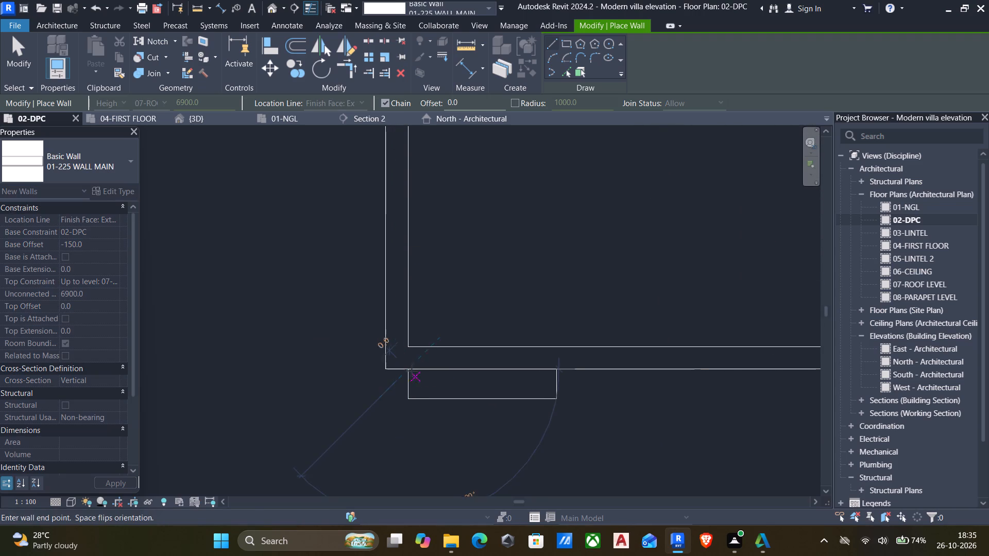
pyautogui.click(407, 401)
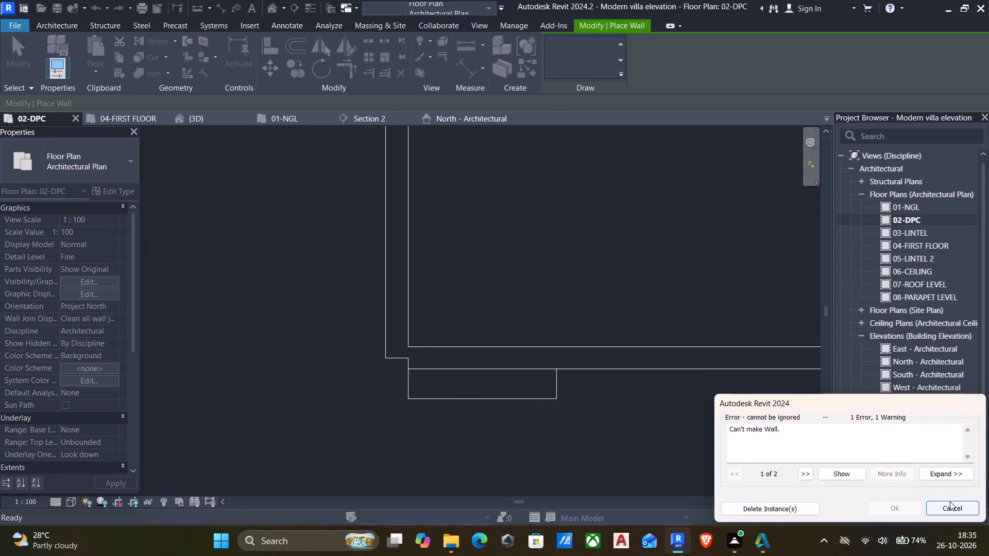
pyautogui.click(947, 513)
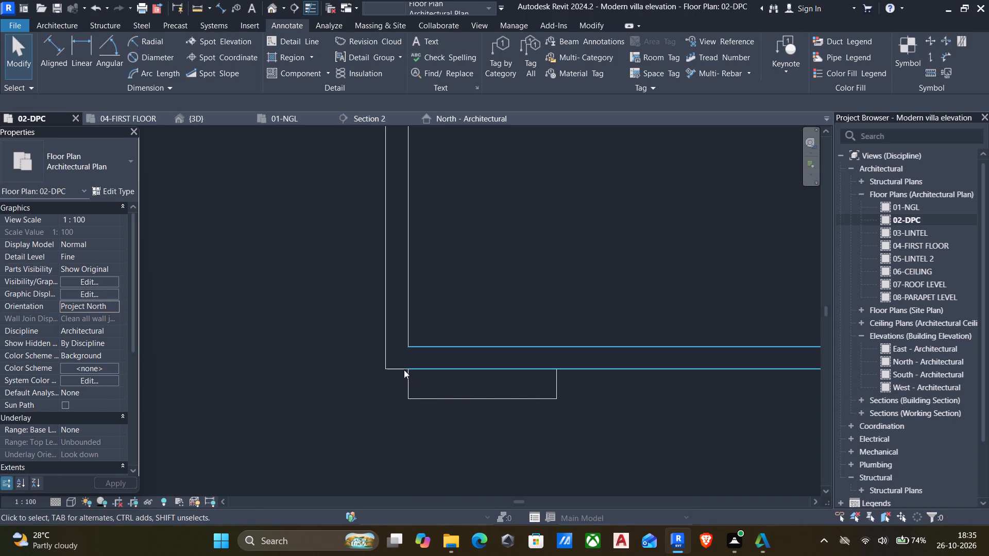
# Draw a 01-225 WALL MAIN wall 1500 mm along the outlined rectangle's south edge, continuing up its east edge to the south wall.
pyautogui.write('wa')
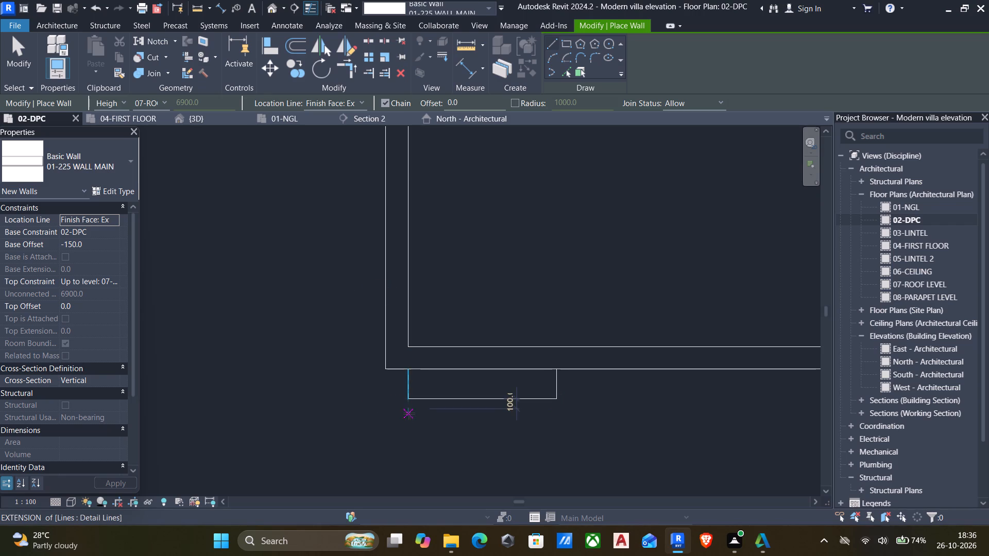
pyautogui.click(402, 403)
pyautogui.click(554, 396)
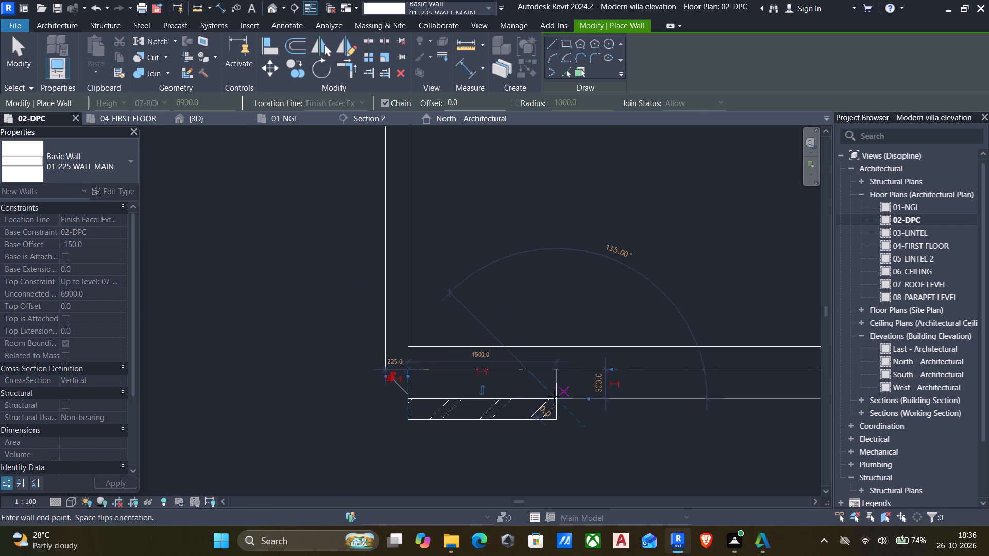
pyautogui.click(555, 370)
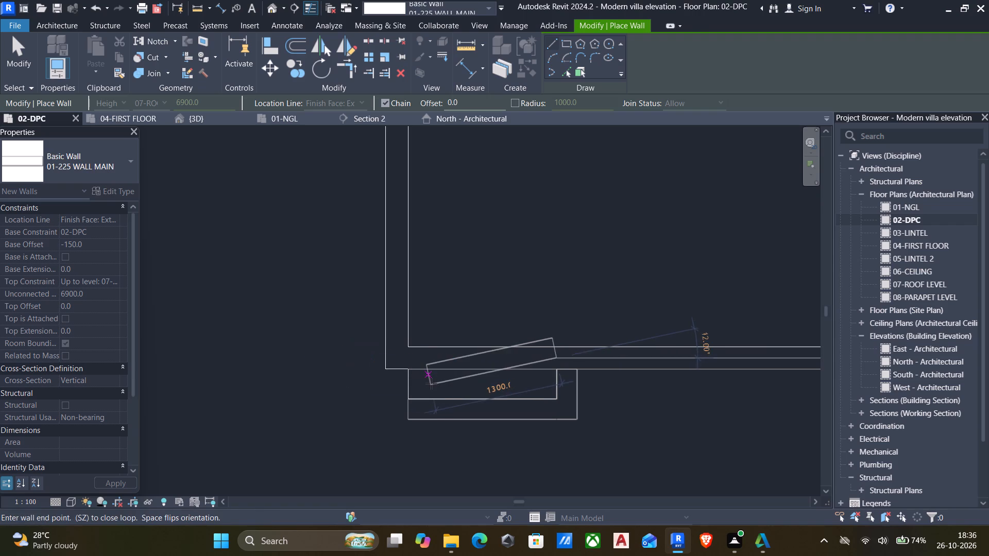
pyautogui.press('Escape')
# Draw the projection's west return along the rectangle's west edge from the south wall to the new outer wall, and finish placing walls.
pyautogui.click(407, 370)
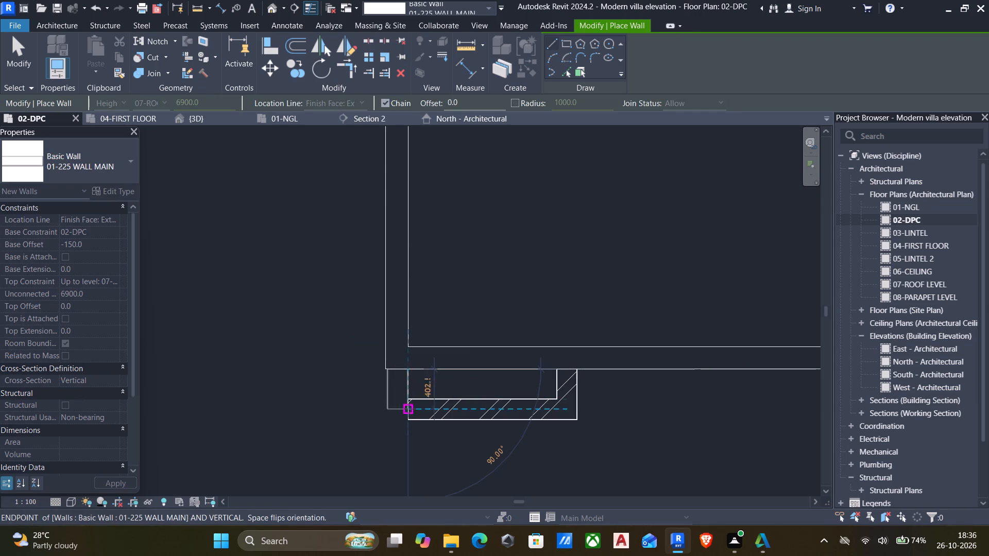
pyautogui.click(405, 421)
pyautogui.press('Escape')
pyautogui.press('Escape')
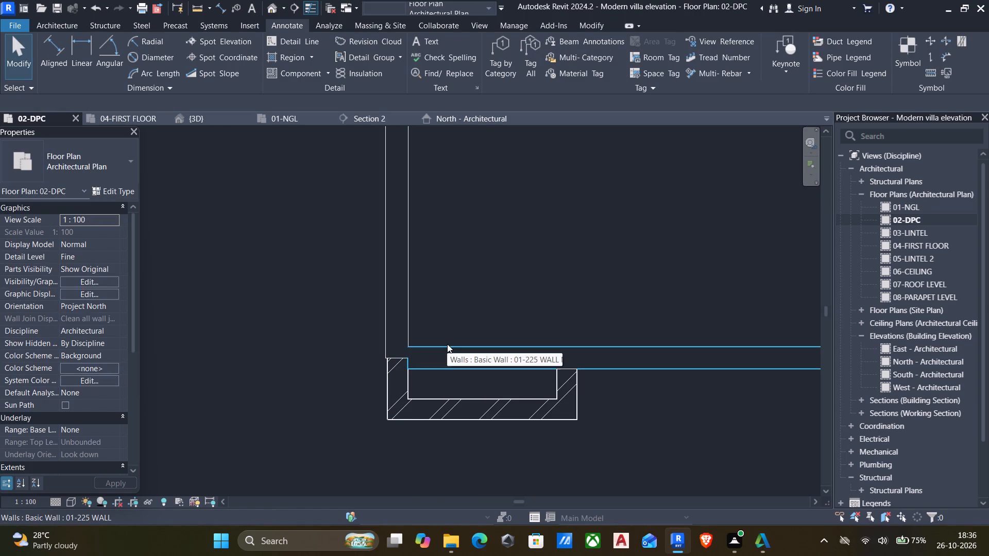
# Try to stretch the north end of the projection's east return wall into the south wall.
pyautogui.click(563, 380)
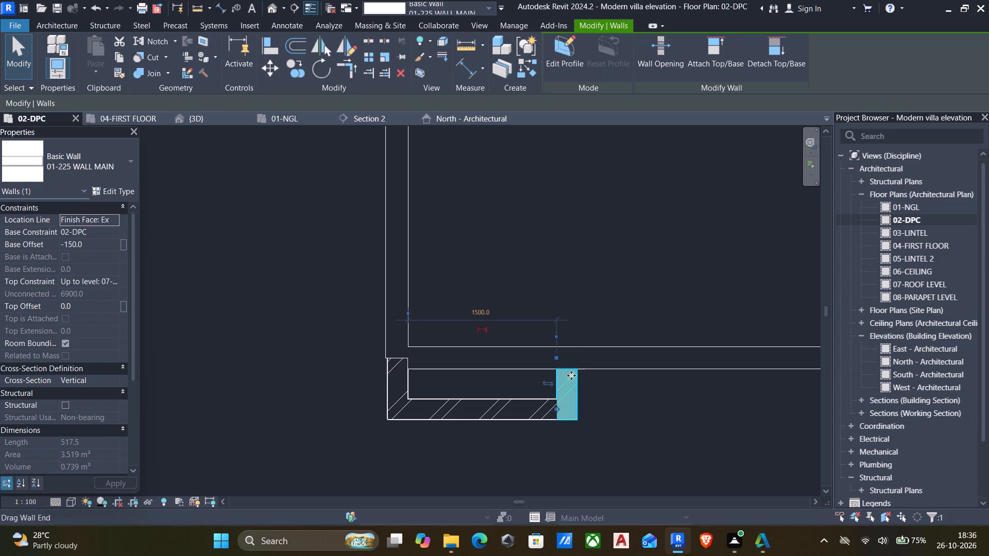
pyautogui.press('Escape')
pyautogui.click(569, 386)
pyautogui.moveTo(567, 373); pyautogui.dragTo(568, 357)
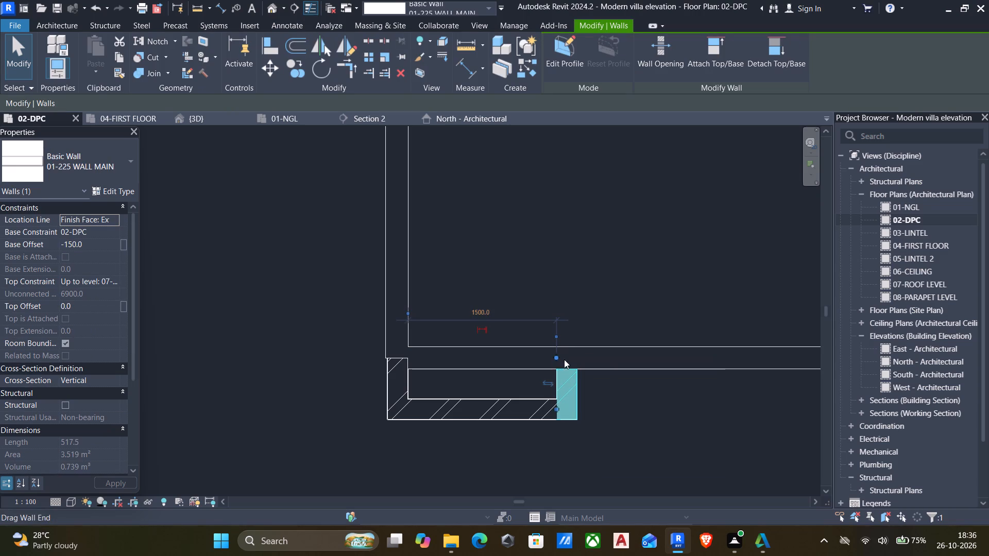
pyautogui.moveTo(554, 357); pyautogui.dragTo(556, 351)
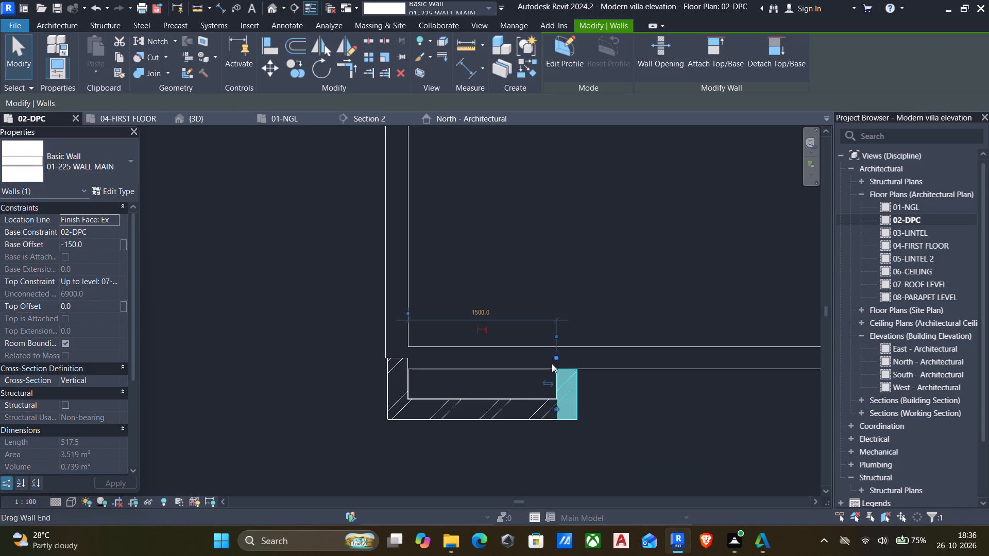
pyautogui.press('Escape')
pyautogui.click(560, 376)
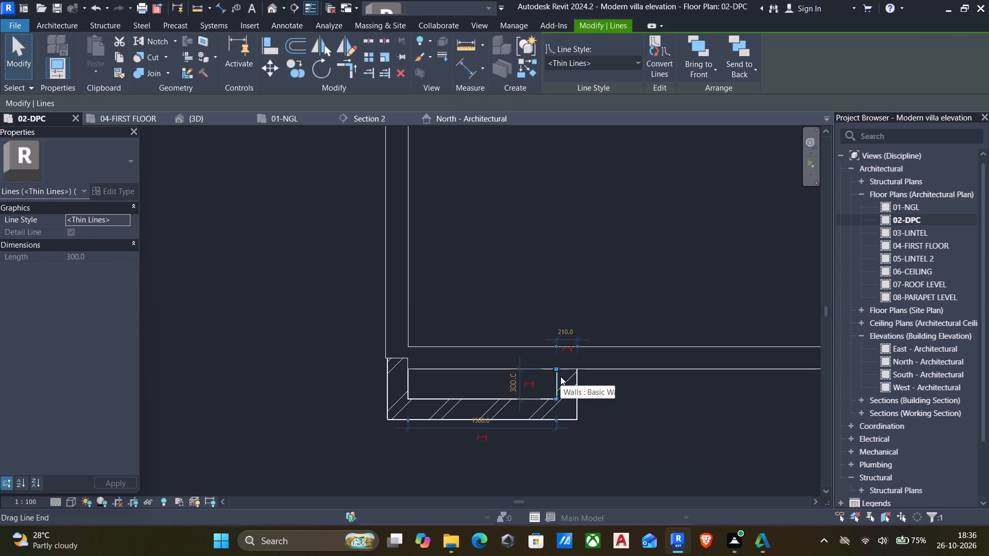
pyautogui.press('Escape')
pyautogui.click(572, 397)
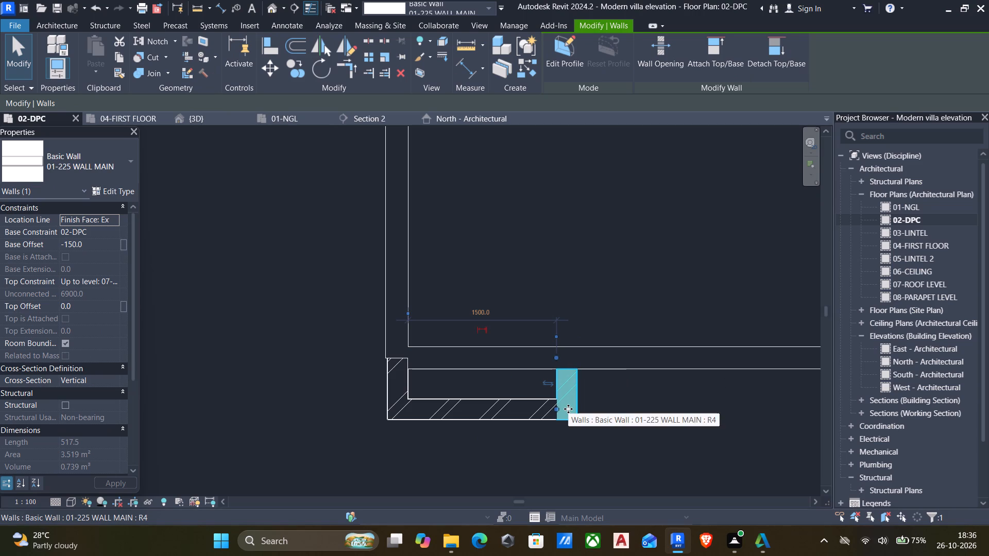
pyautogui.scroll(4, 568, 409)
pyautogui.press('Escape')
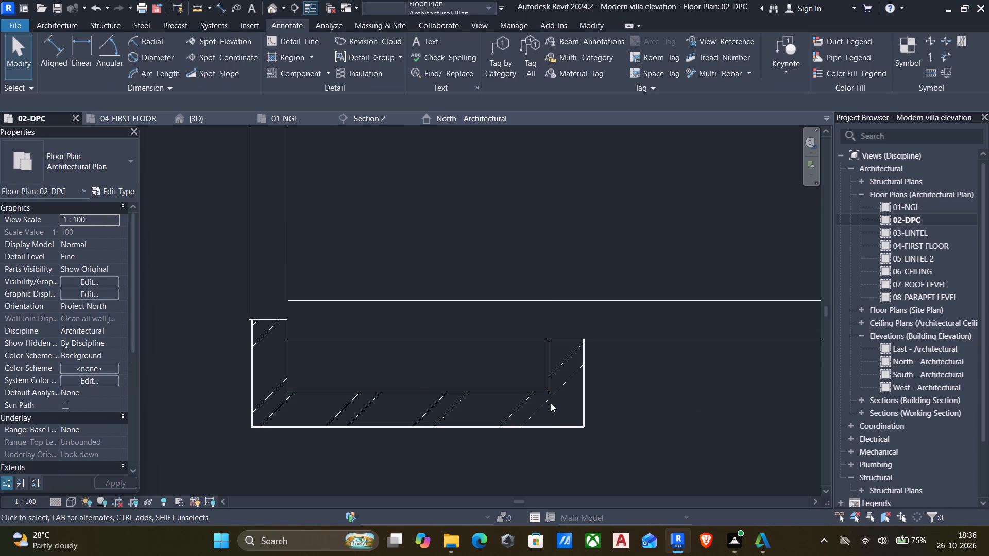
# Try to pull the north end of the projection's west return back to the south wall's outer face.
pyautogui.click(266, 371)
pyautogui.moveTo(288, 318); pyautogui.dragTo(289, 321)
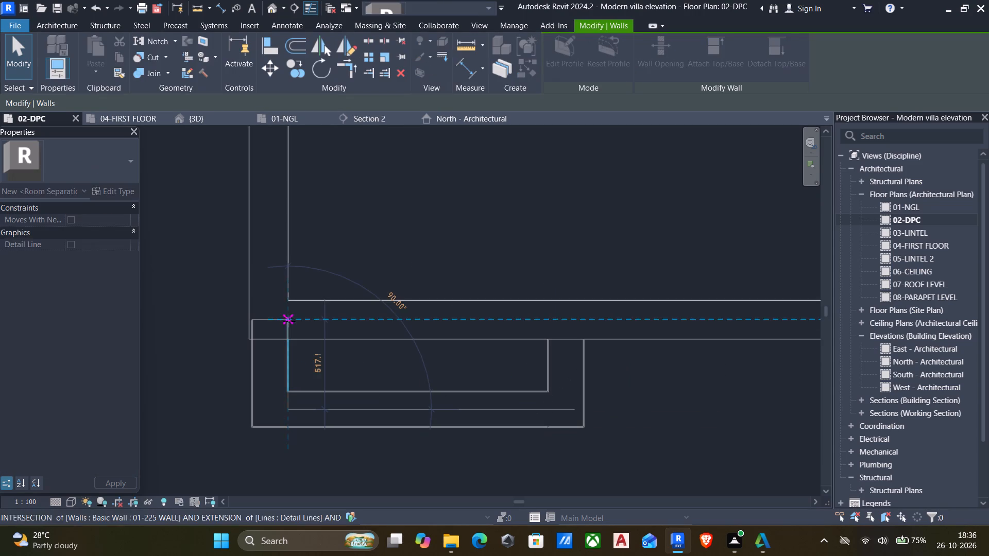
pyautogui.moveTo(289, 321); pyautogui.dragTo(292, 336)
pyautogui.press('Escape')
# Delete the projection's east return wall.
pyautogui.scroll(-4, 286, 366)
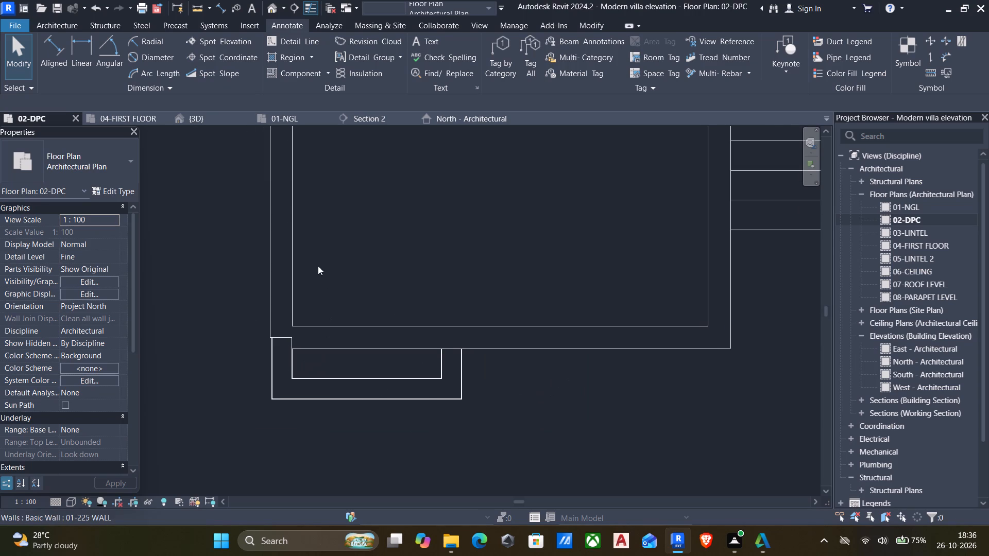
pyautogui.click(454, 359)
pyautogui.press('Pause')
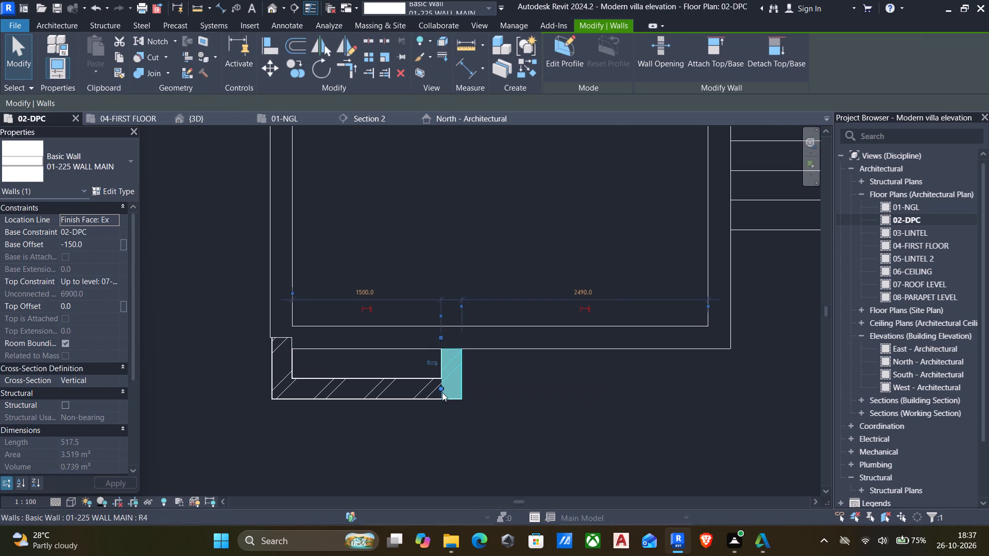
pyautogui.press('Delete')
# Redraw the east return as a matching wall along the rectangle's east edge, from the outer wall to the south wall's inner face.
pyautogui.click(428, 397)
pyautogui.write('cs')
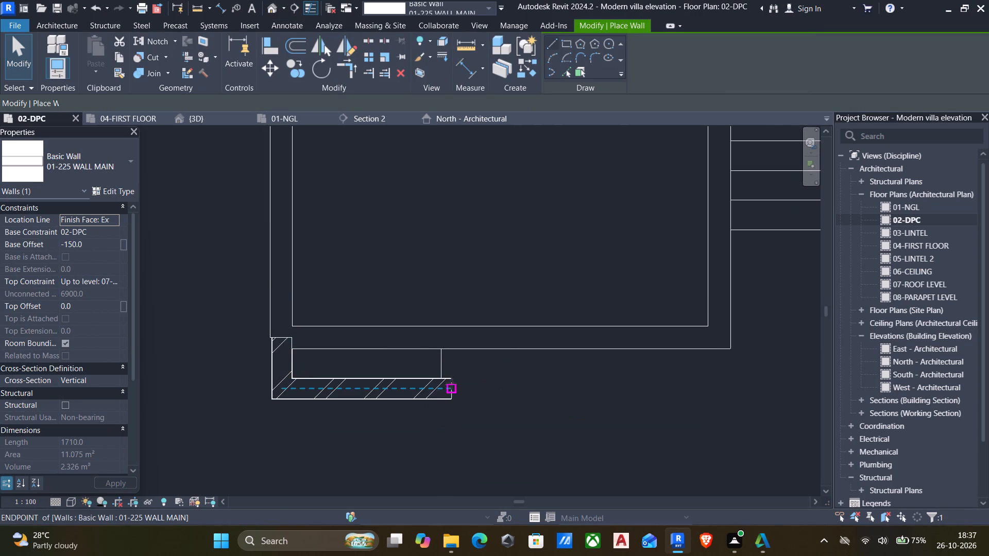
pyautogui.click(453, 380)
pyautogui.press('space')
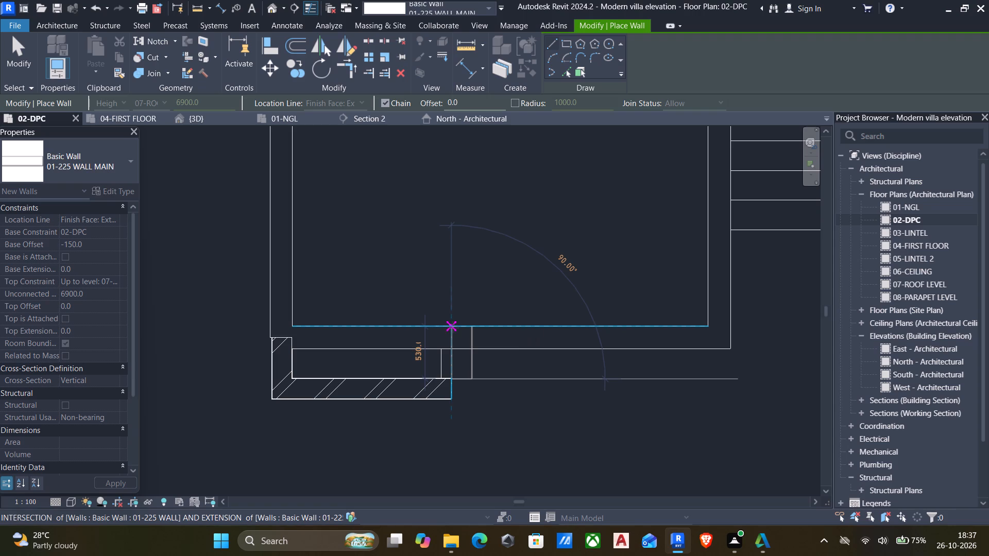
pyautogui.press('Escape')
pyautogui.click(439, 376)
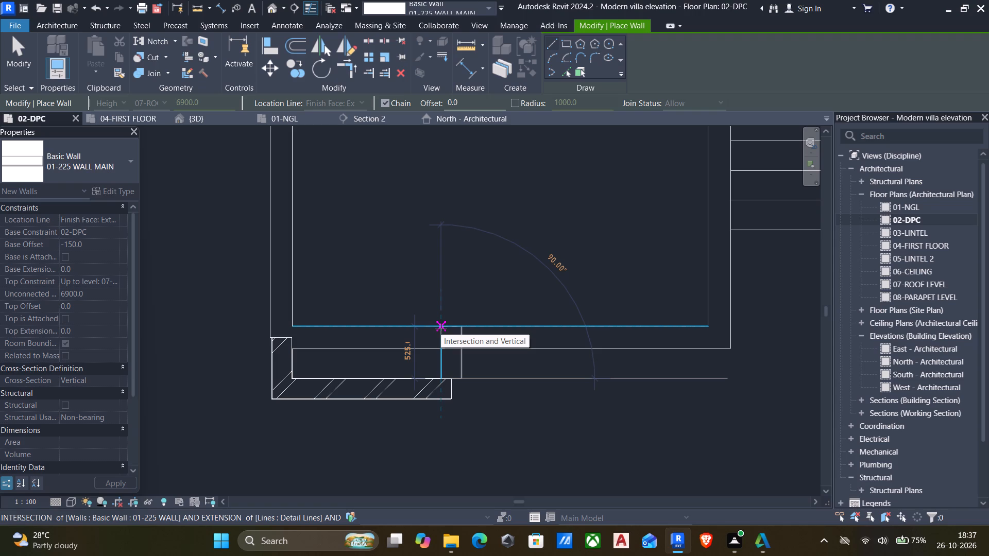
pyautogui.click(441, 329)
pyautogui.press('Escape')
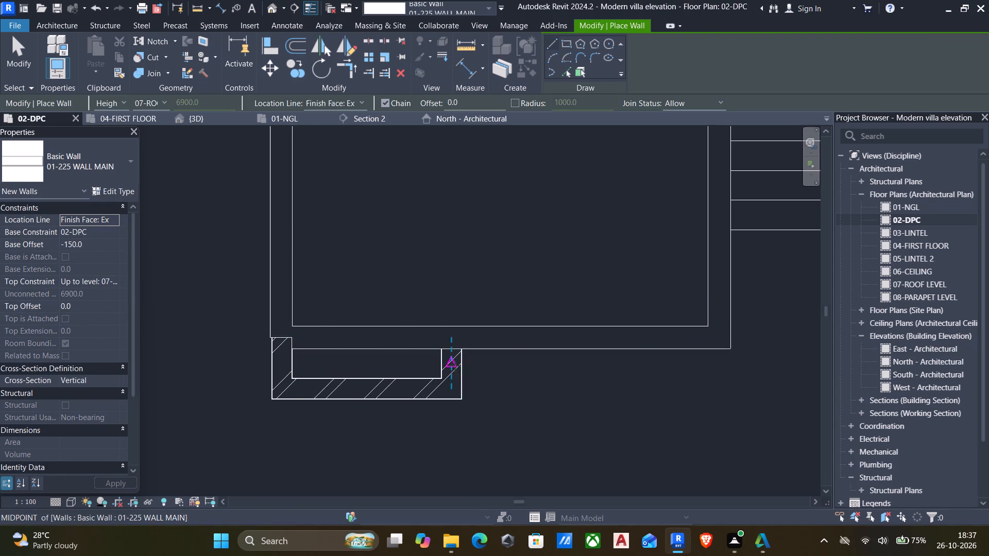
pyautogui.press('Escape')
# Examine how the projection's east and west return walls meet the south wall and the building's southwest corner.
pyautogui.scroll(5, 449, 358)
pyautogui.click(440, 349)
pyautogui.press('Escape')
pyautogui.click(449, 343)
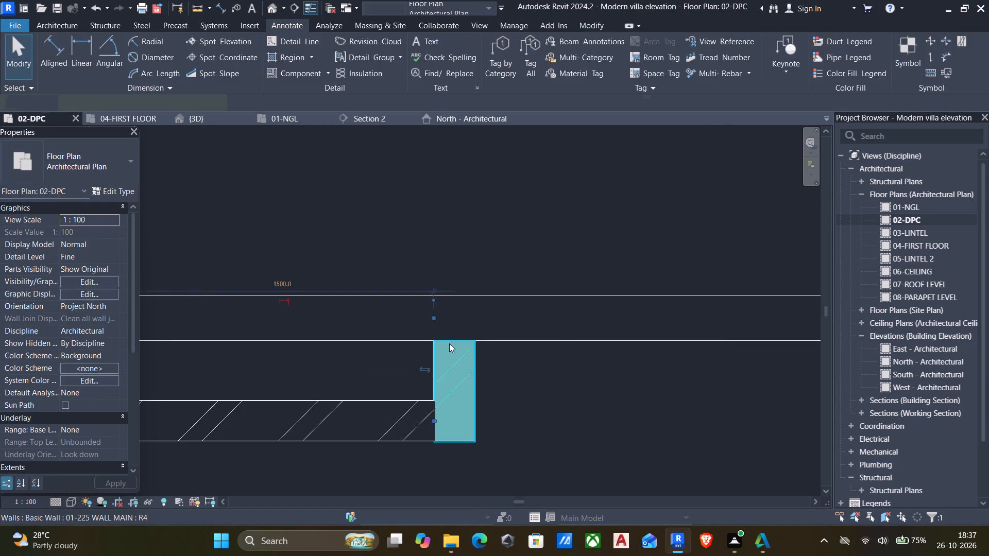
pyautogui.scroll(-5, 399, 356)
pyautogui.moveTo(397, 366); pyautogui.dragTo(468, 359, button='middle')
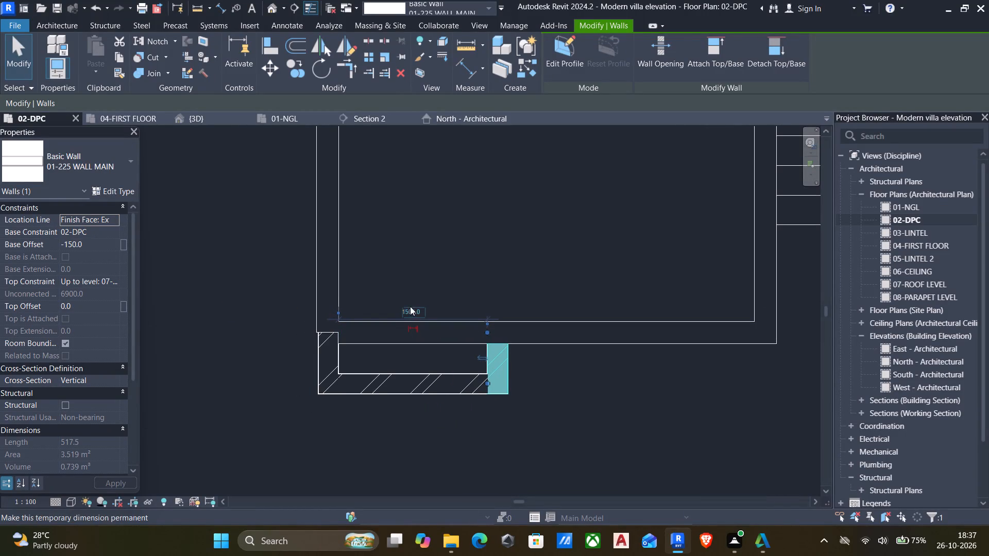
pyautogui.press('Escape')
pyautogui.click(324, 340)
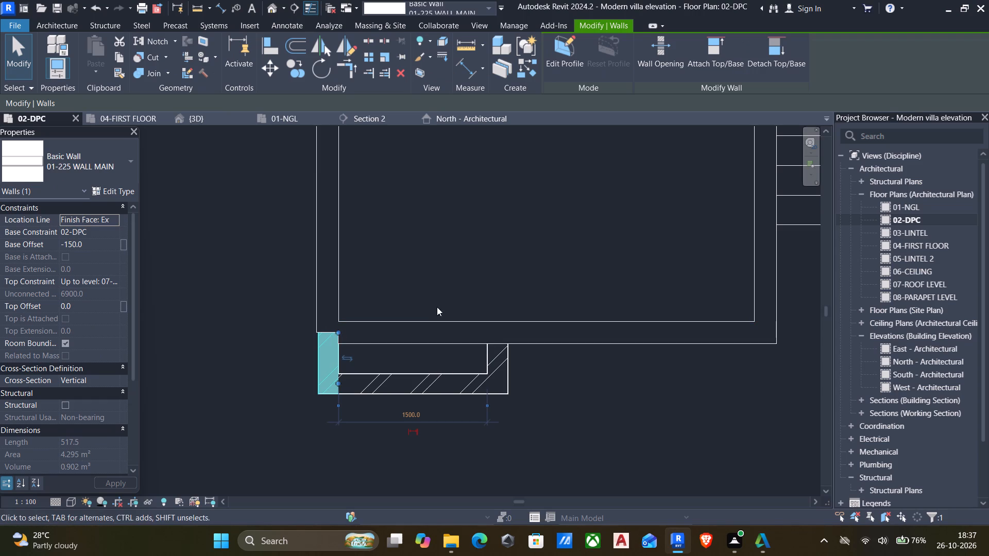
pyautogui.scroll(-5, 453, 309)
pyautogui.moveTo(471, 311); pyautogui.dragTo(426, 329, button='middle')
pyautogui.scroll(-1, 426, 329)
pyautogui.press('Escape')
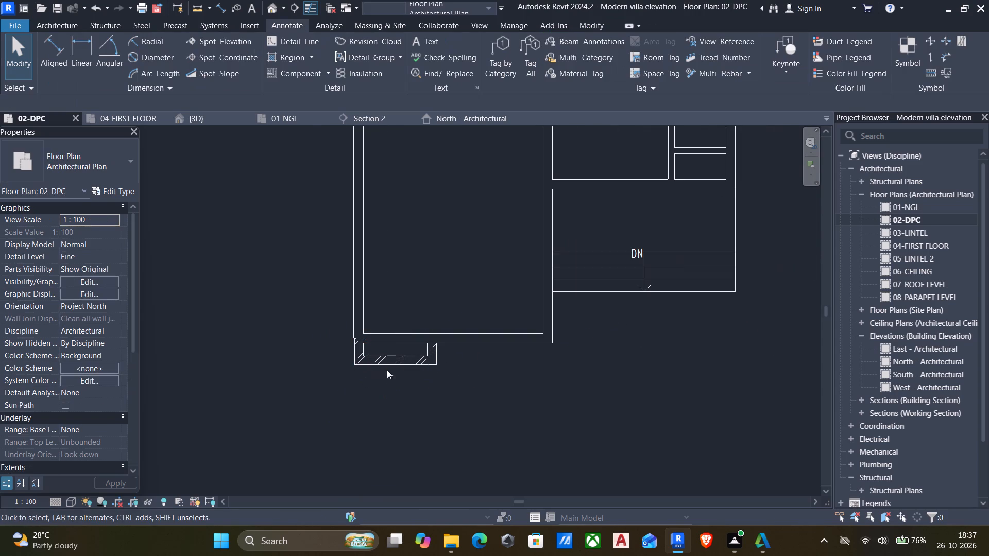
pyautogui.scroll(5, 410, 364)
pyautogui.click(452, 344)
pyautogui.scroll(-2, 366, 333)
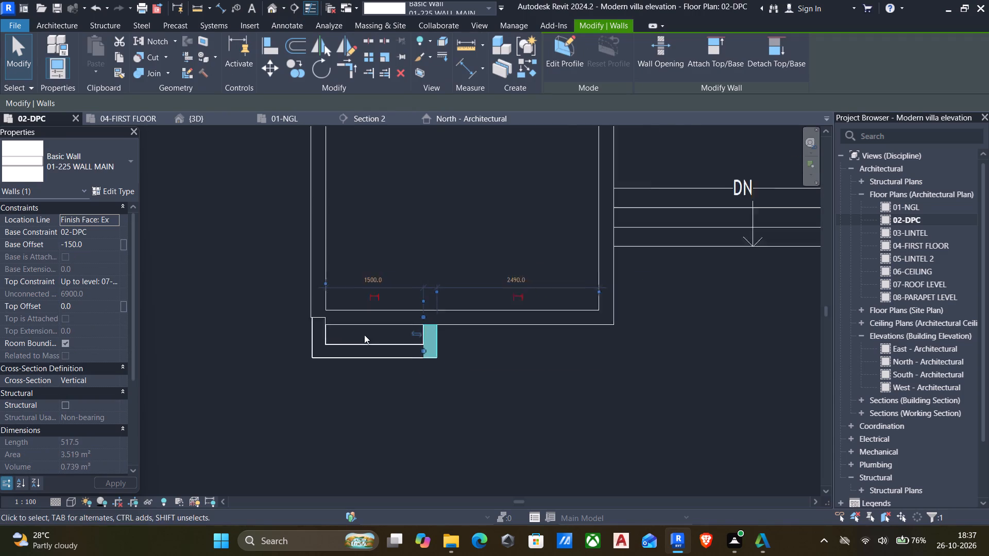
pyautogui.scroll(-2, 364, 335)
pyautogui.moveTo(360, 337); pyautogui.dragTo(420, 450, button='middle')
pyautogui.scroll(3, 395, 446)
pyautogui.moveTo(382, 447); pyautogui.dragTo(378, 414, button='middle')
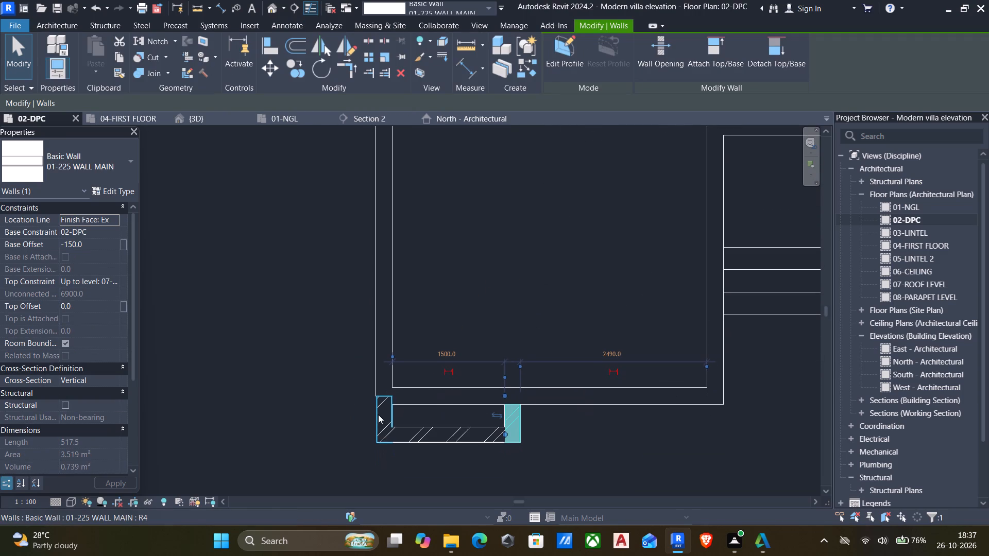
pyautogui.moveTo(385, 409); pyautogui.dragTo(385, 382, button='middle')
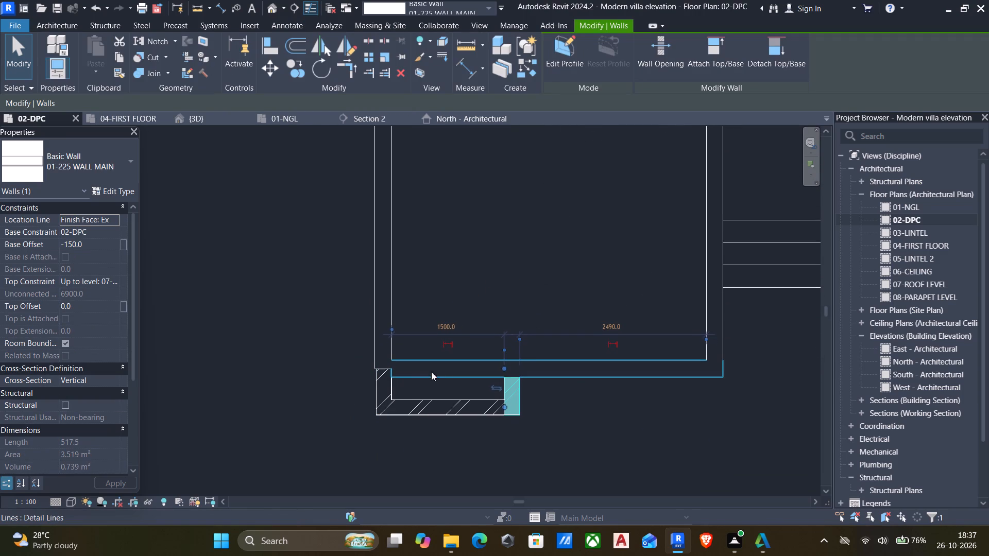
pyautogui.scroll(1, 378, 335)
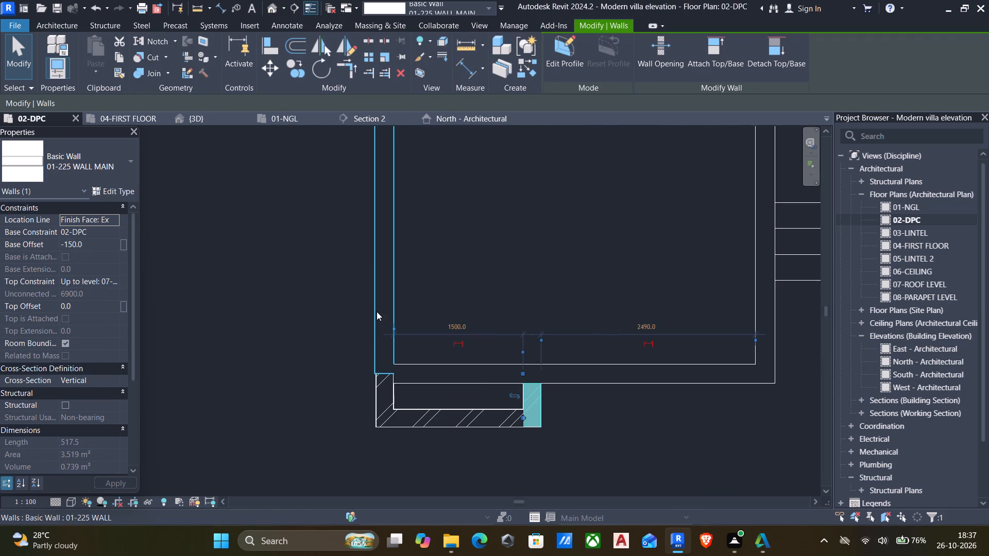
pyautogui.click(377, 311)
pyautogui.press('Escape')
pyautogui.scroll(-1, 405, 395)
pyautogui.scroll(3, 388, 376)
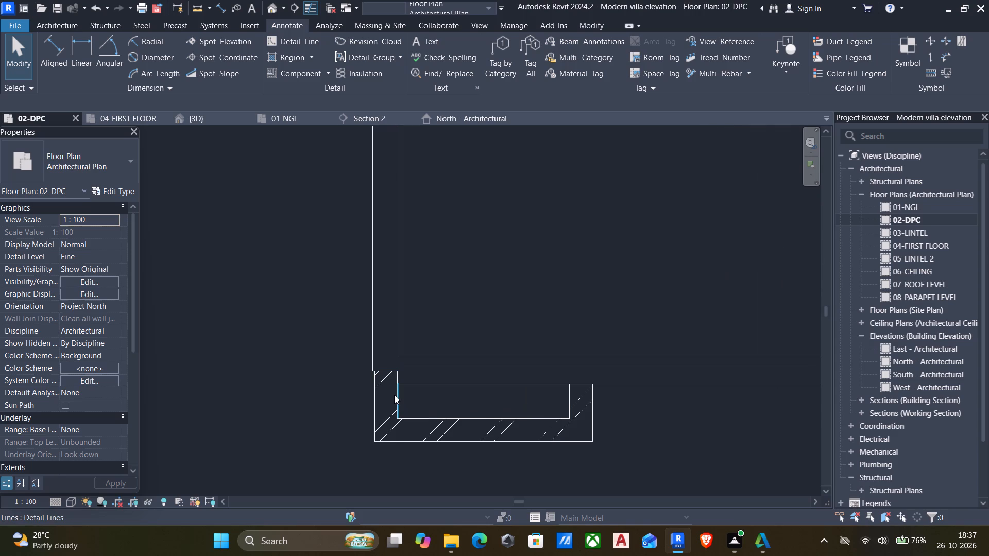
pyautogui.click(374, 387)
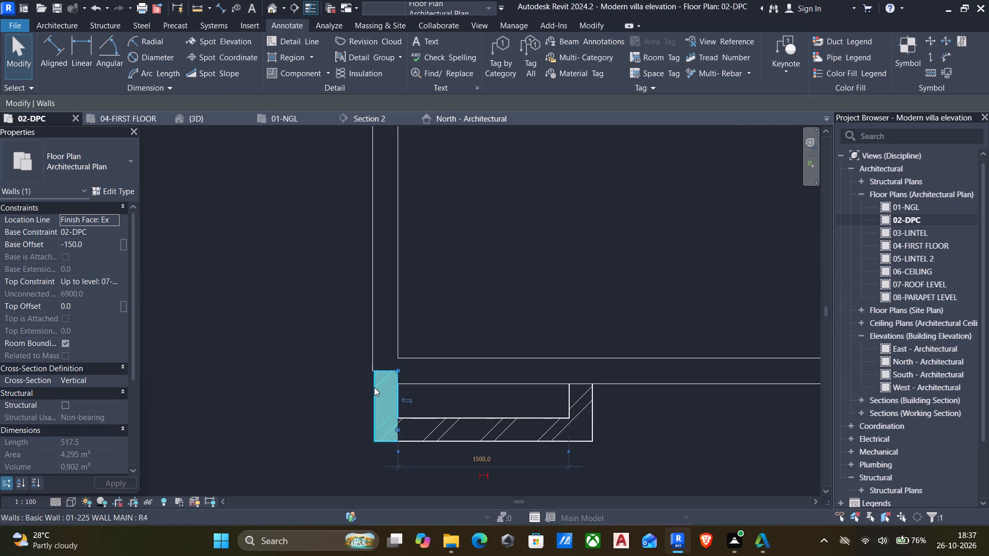
pyautogui.scroll(-4, 394, 385)
pyautogui.moveTo(411, 387); pyautogui.dragTo(411, 362, button='middle')
pyautogui.press('Escape')
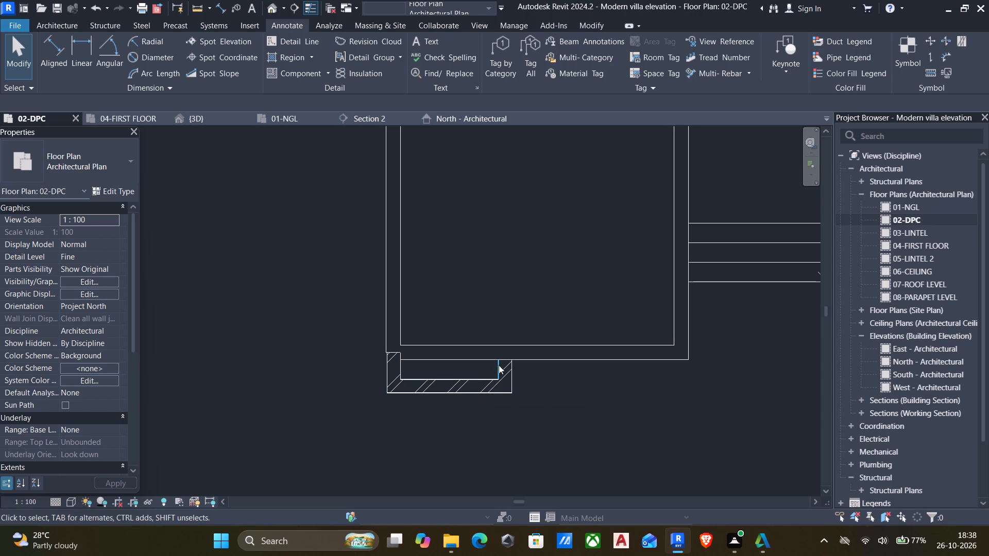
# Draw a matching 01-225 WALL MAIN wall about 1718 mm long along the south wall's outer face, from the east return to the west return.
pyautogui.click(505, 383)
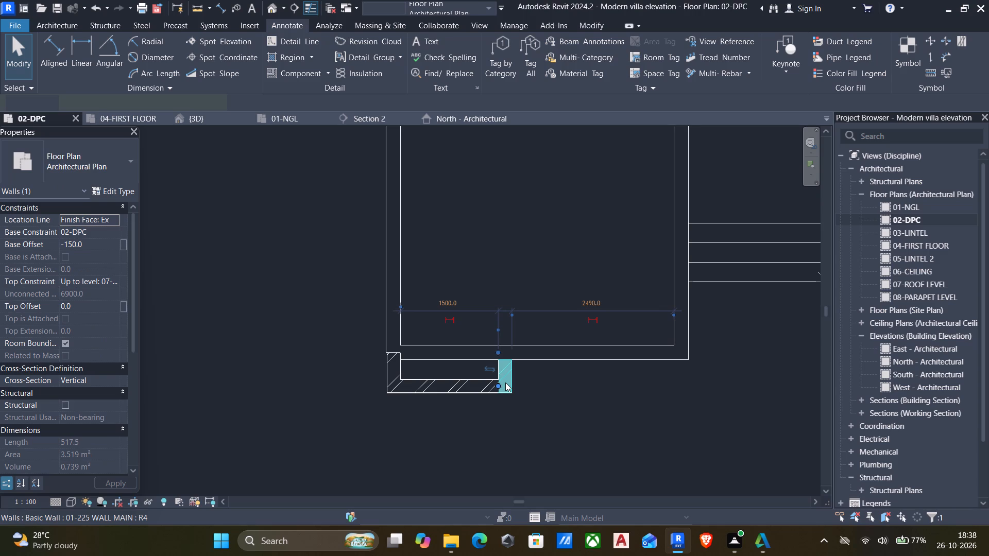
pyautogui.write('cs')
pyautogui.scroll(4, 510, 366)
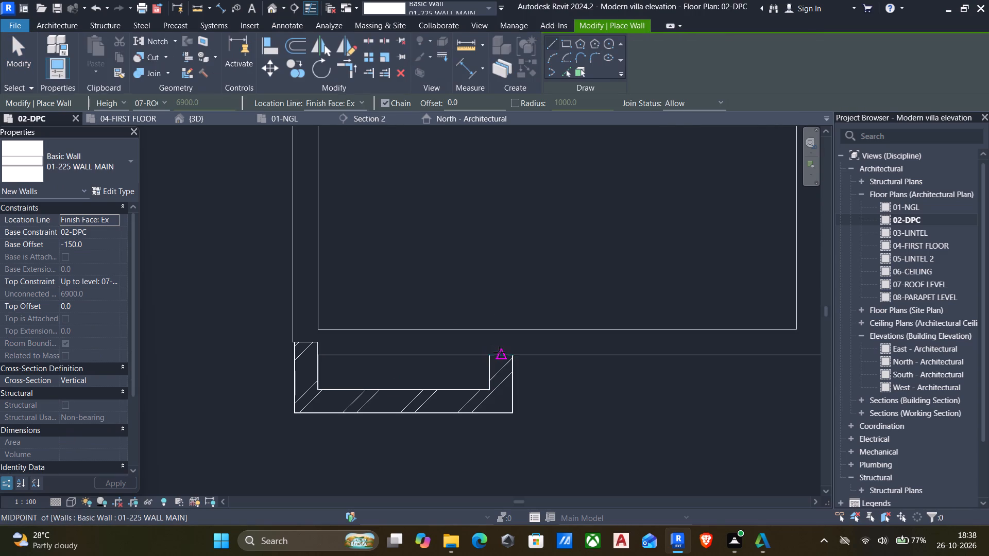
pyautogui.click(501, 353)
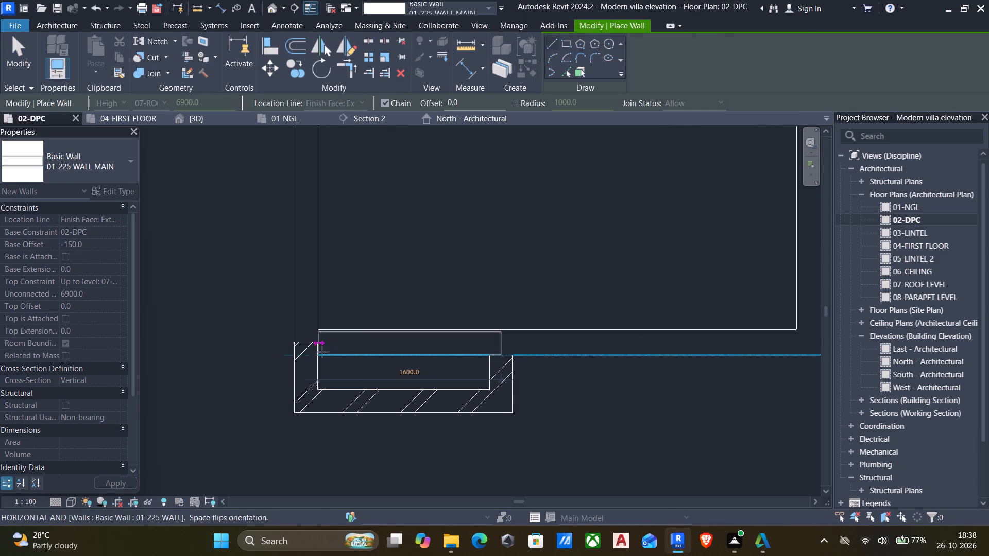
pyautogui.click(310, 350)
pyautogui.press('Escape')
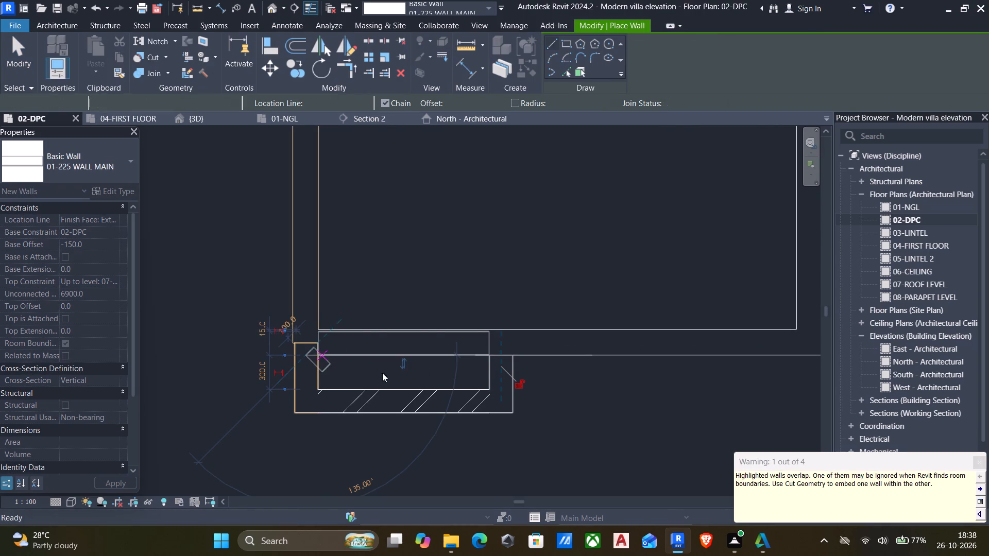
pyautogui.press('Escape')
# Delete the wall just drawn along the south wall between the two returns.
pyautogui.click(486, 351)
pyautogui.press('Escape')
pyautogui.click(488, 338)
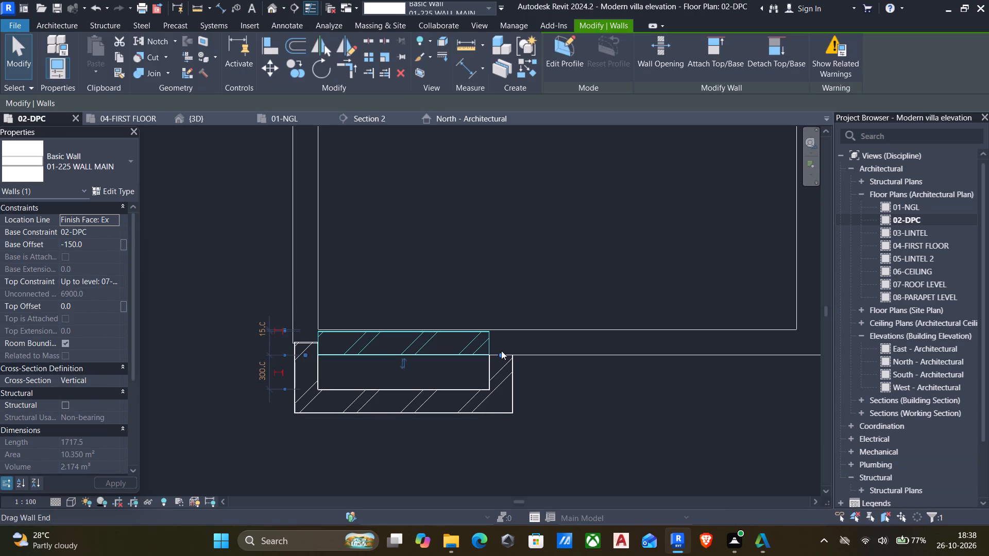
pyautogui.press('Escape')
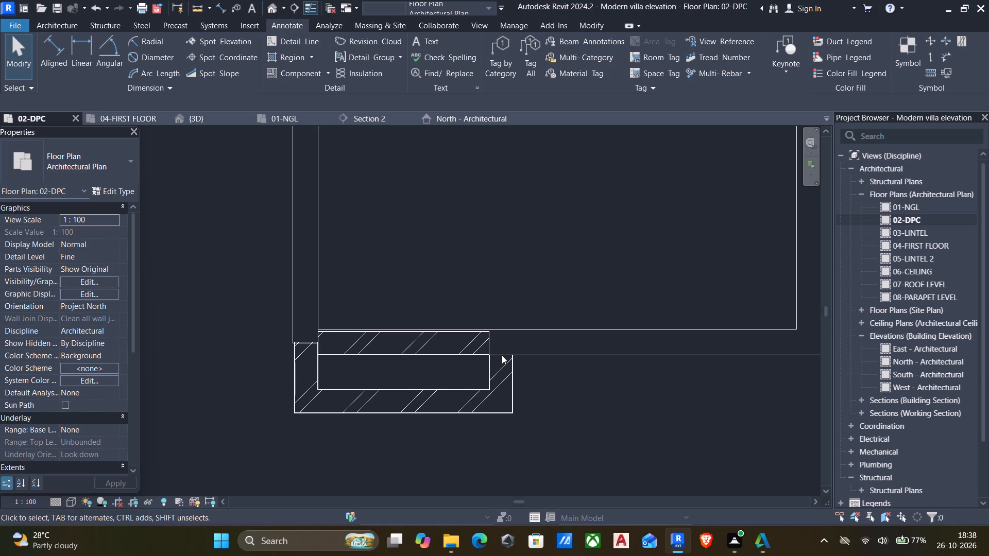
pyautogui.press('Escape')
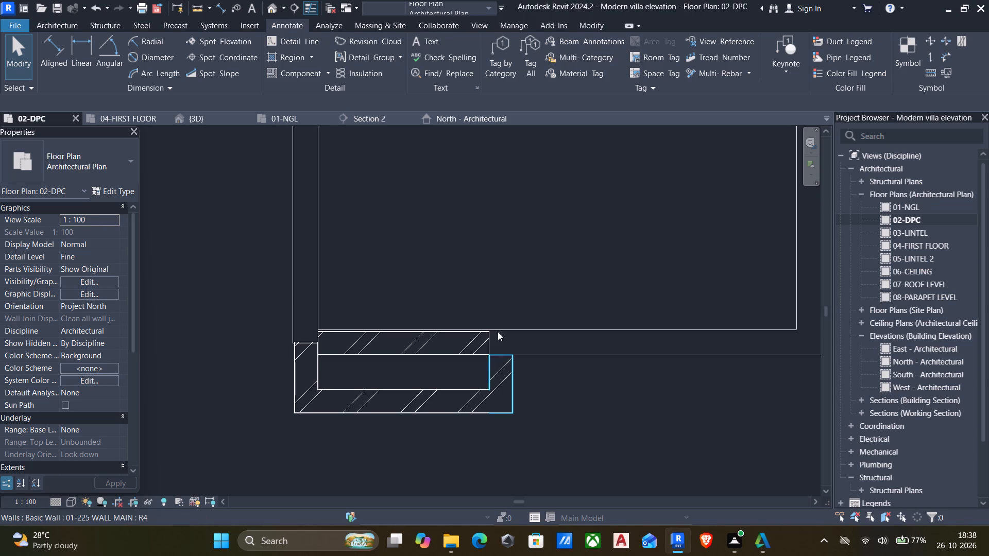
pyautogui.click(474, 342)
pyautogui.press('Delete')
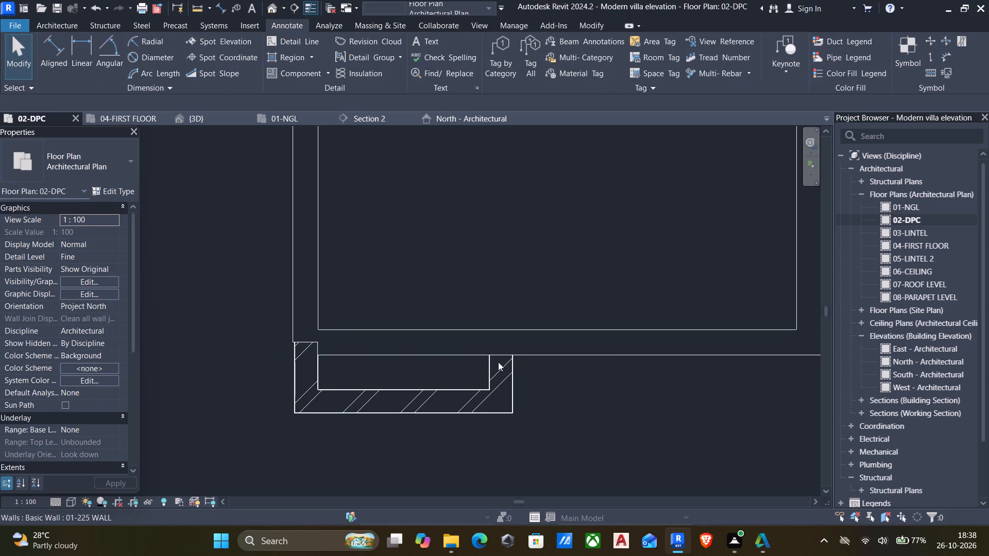
# Set up a new wall matching the east return: Wall Centerline location, base 01-NGL with offset 0, top up to 02-DPC with offset -150.
pyautogui.click(498, 362)
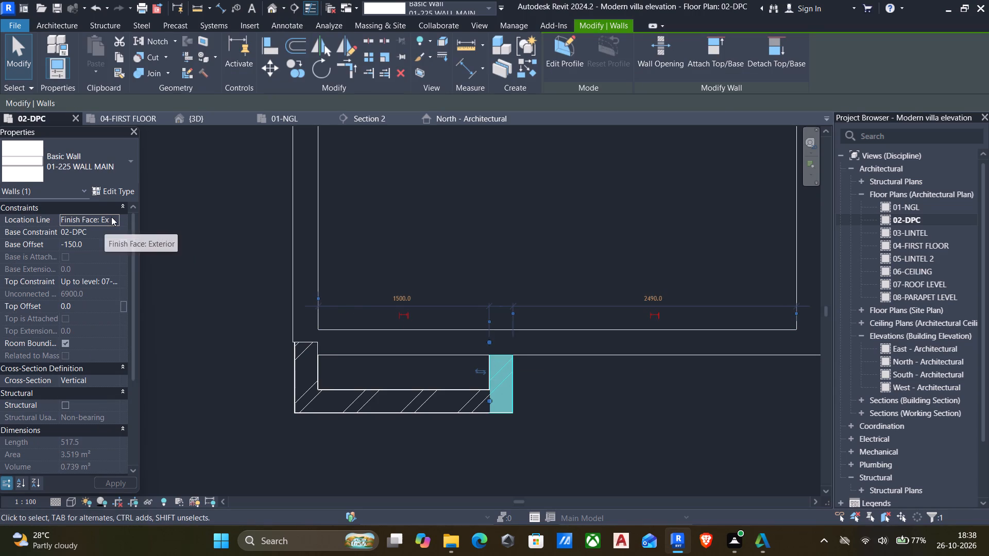
pyautogui.write('cs')
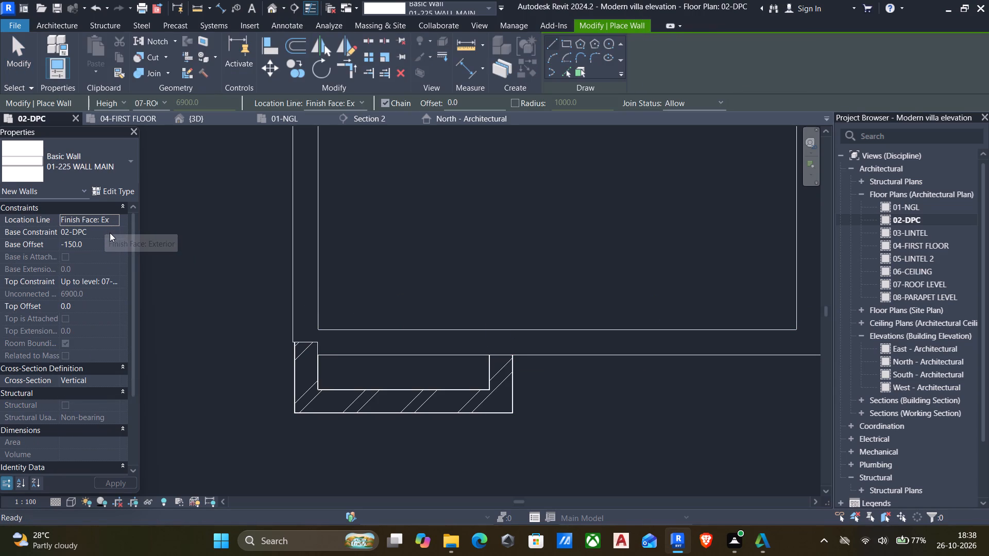
pyautogui.click(114, 233)
pyautogui.click(95, 242)
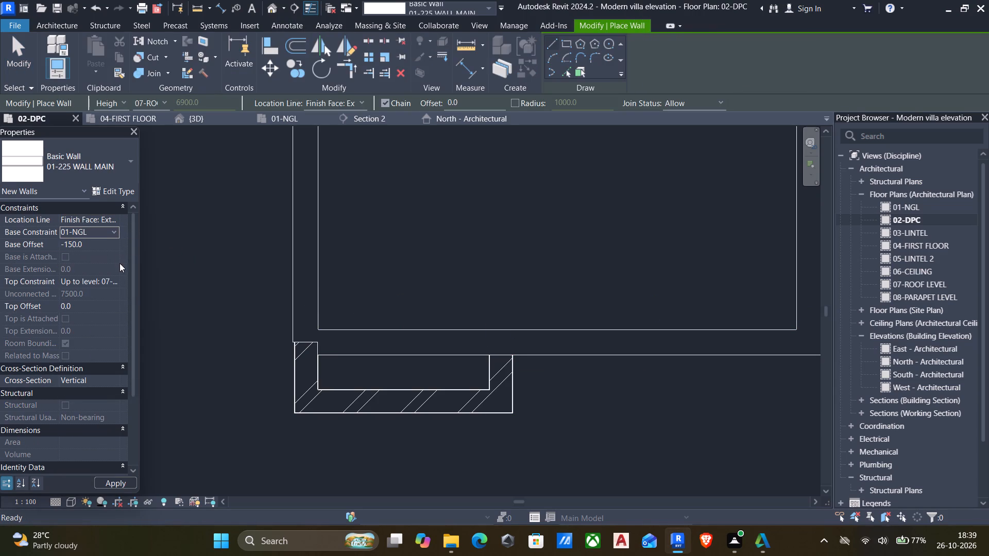
pyautogui.click(114, 277)
pyautogui.scroll(4, 102, 309)
pyautogui.click(110, 312)
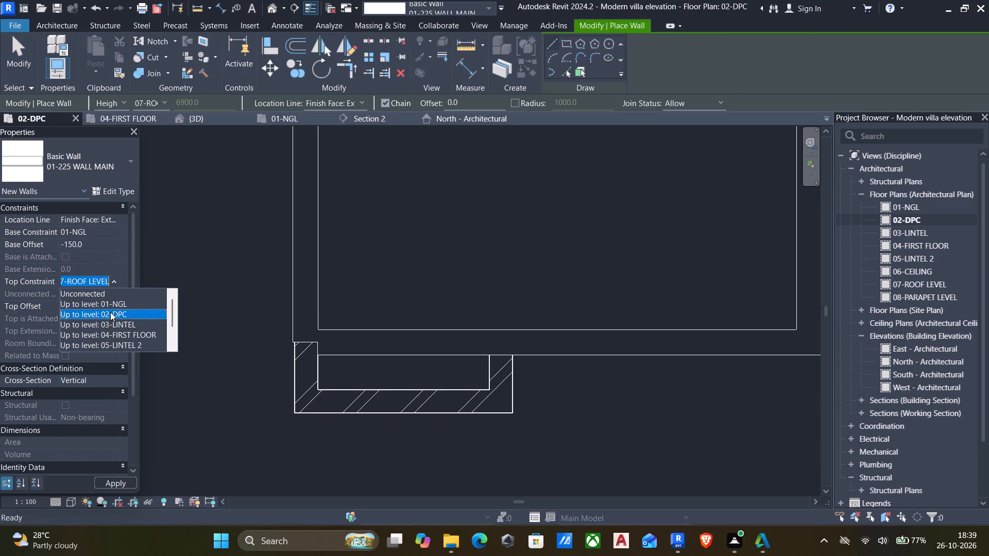
pyautogui.click(98, 245)
pyautogui.press('0')
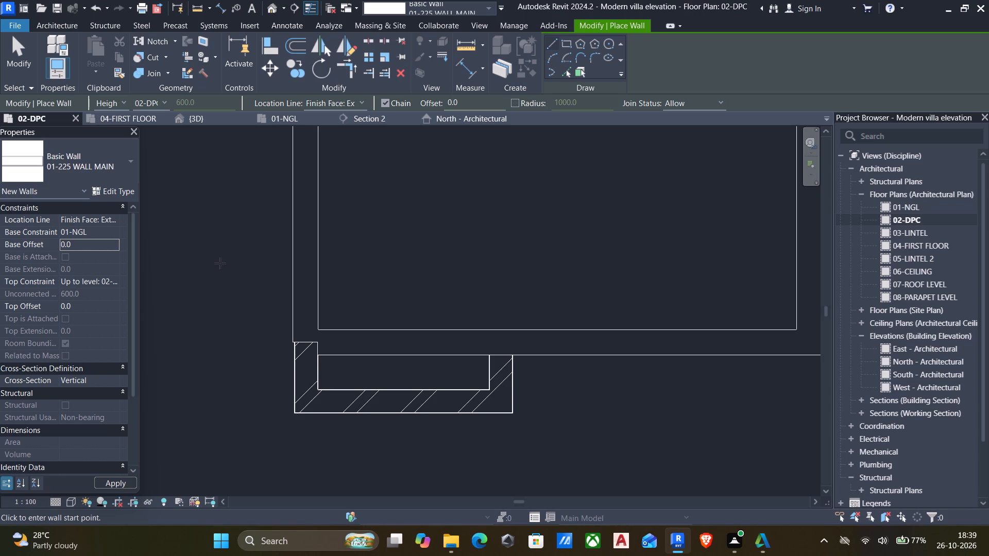
pyautogui.click(108, 306)
pyautogui.press('-')
pyautogui.write('150')
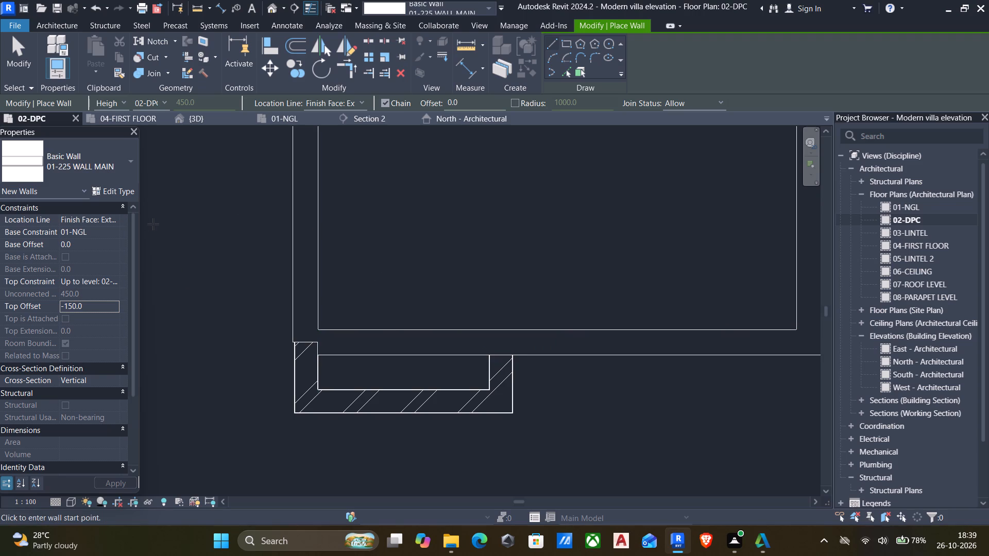
pyautogui.click(111, 217)
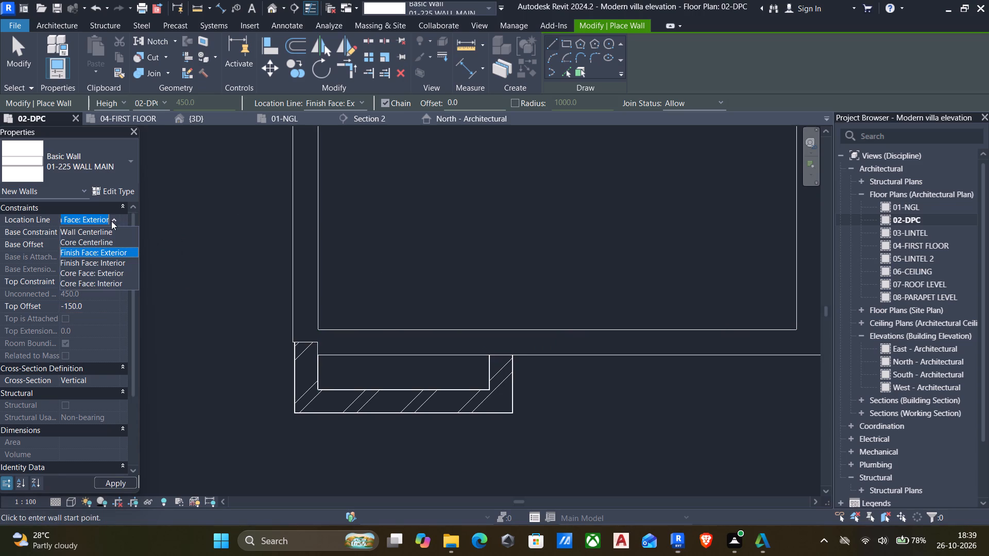
pyautogui.click(103, 232)
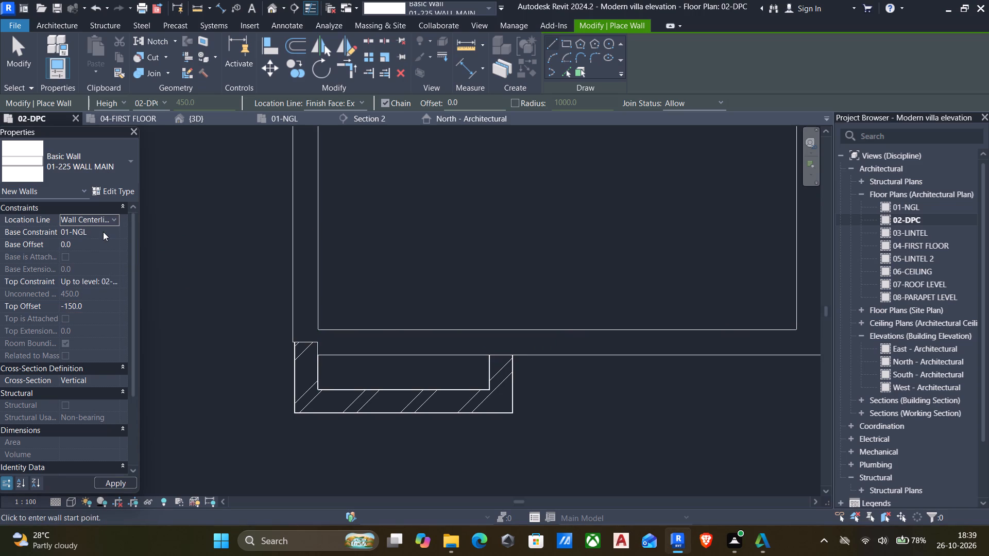
# Draw the low wall about 1510 mm long on the south wall's centerline, from the east return's inner face to the west return's inner face.
pyautogui.scroll(3, 493, 356)
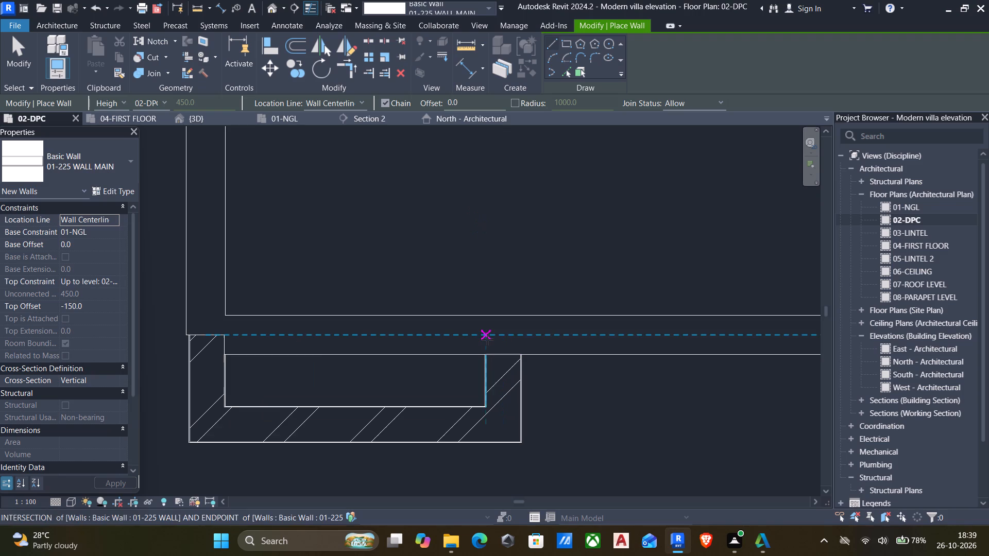
pyautogui.click(487, 339)
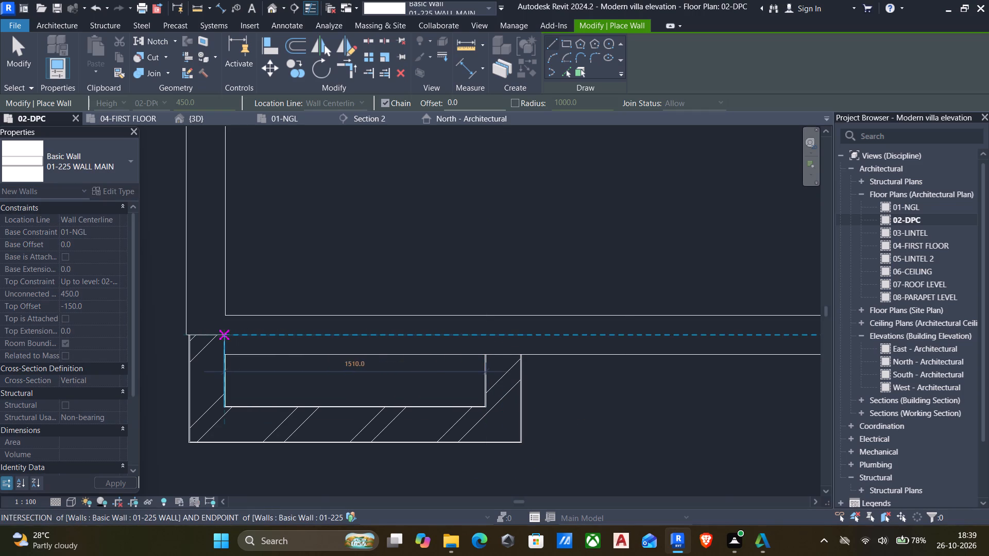
pyautogui.click(224, 335)
pyautogui.scroll(-6, 577, 375)
pyautogui.moveTo(576, 375); pyautogui.dragTo(555, 366, button='middle')
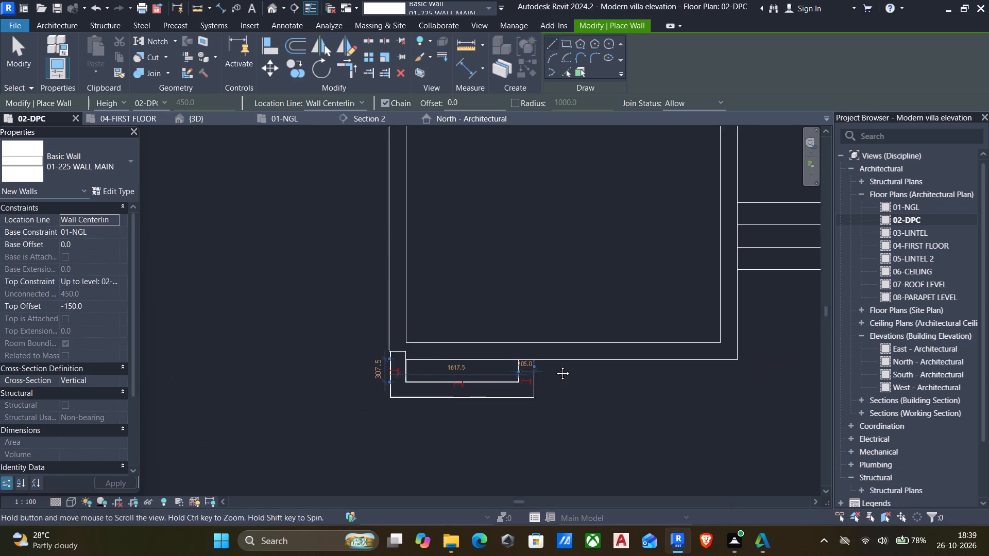
pyautogui.moveTo(555, 366); pyautogui.dragTo(554, 363, button='middle')
pyautogui.press('Escape')
pyautogui.press('Escape')
# Check the south wall and east return around the new low wall, and the projection within the whole floor plan.
pyautogui.click(481, 348)
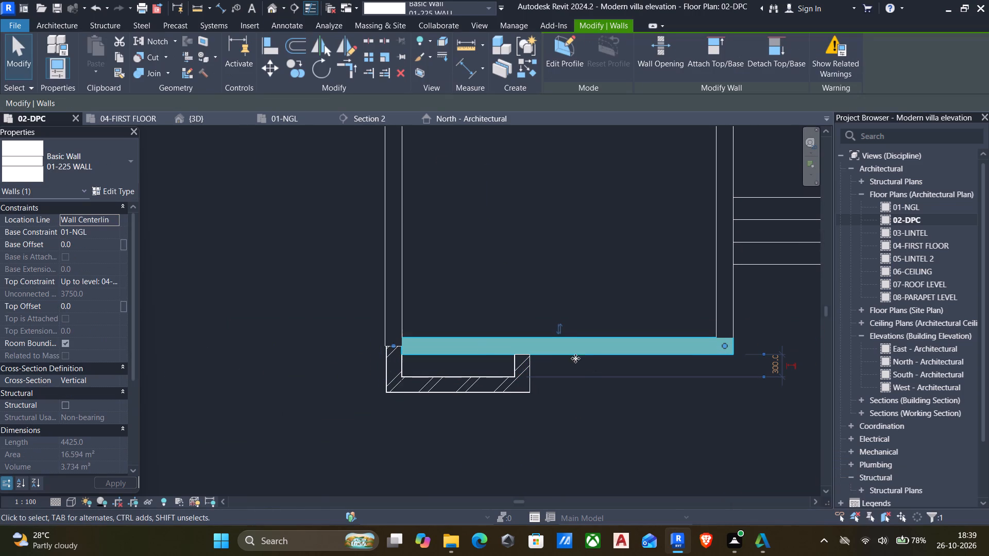
pyautogui.press('Escape')
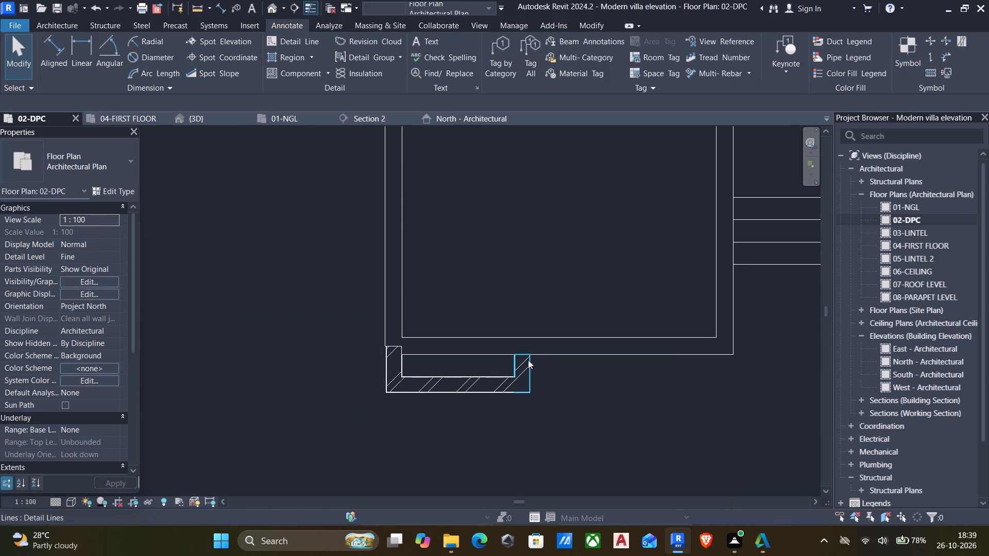
pyautogui.click(525, 361)
pyautogui.press('Escape')
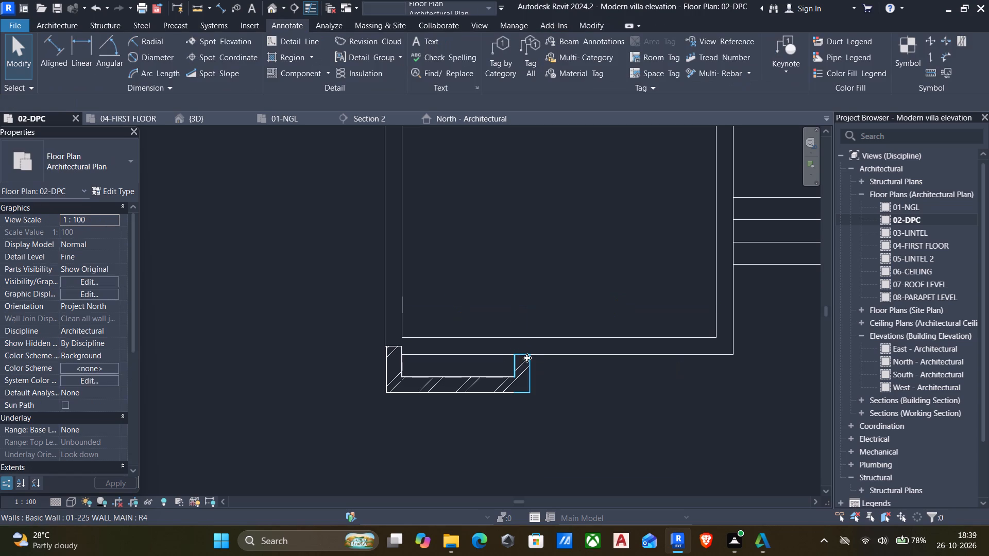
pyautogui.scroll(-5, 554, 334)
pyautogui.scroll(-5, 628, 341)
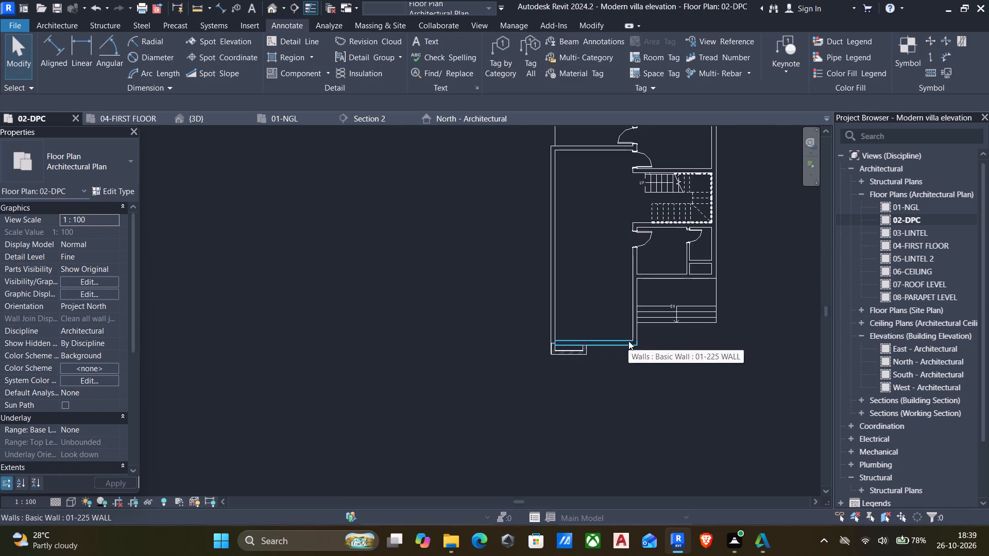
pyautogui.scroll(-6, 630, 337)
pyautogui.moveTo(623, 339); pyautogui.dragTo(542, 390, button='middle')
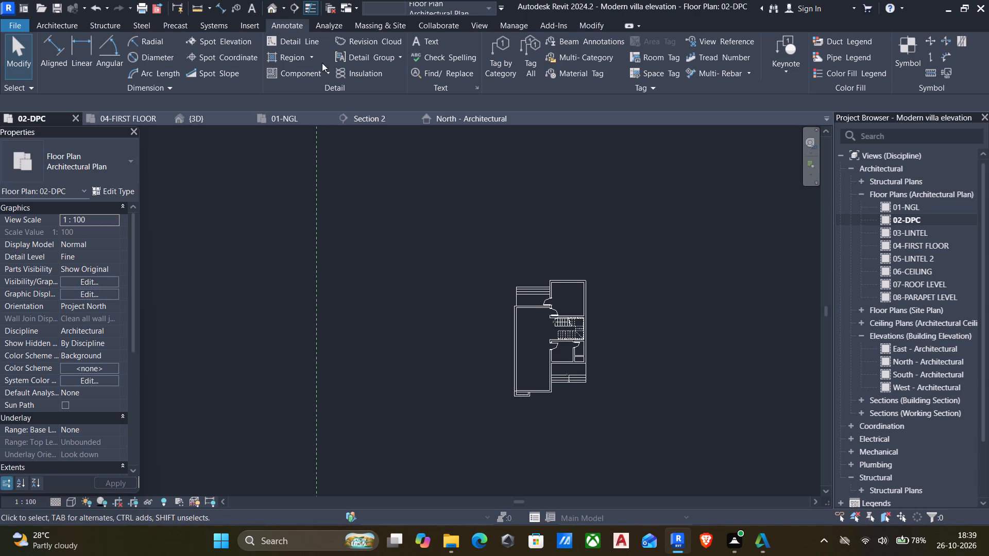
# Examine the villa in the 3D view and check the constraints of the first-floor wall at the north end.
pyautogui.click(277, 7)
pyautogui.scroll(-3, 465, 255)
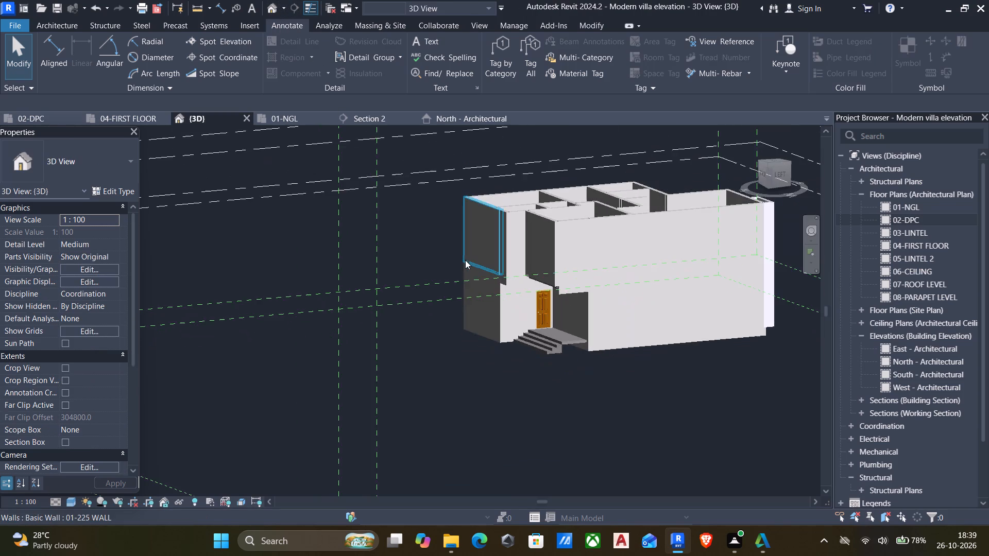
pyautogui.keyDown('shift'); pyautogui.moveTo(465, 260); pyautogui.dragTo(472, 419, button='middle'); pyautogui.keyUp('shift')
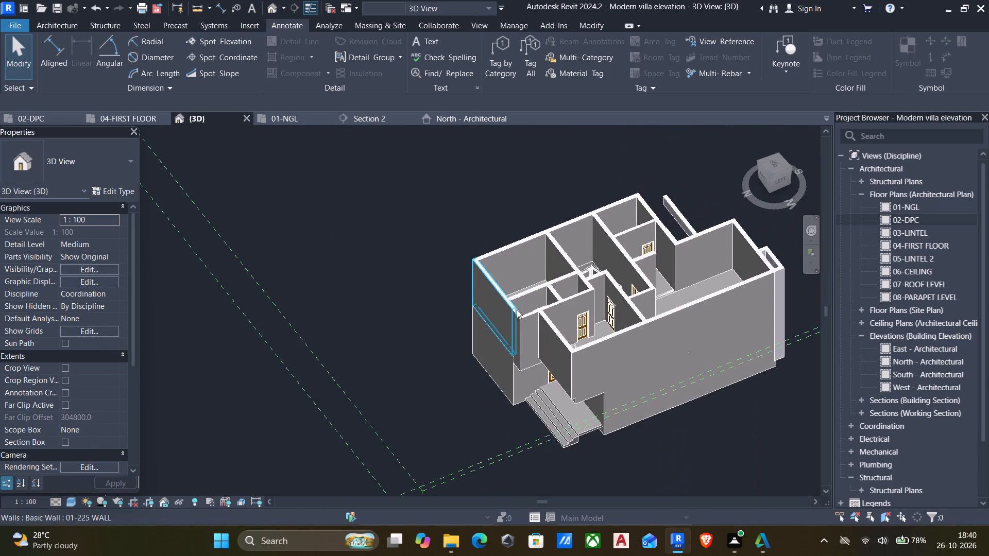
pyautogui.moveTo(517, 309); pyautogui.dragTo(549, 246, button='middle')
pyautogui.scroll(5, 548, 251)
pyautogui.click(533, 214)
pyautogui.scroll(-3, 508, 250)
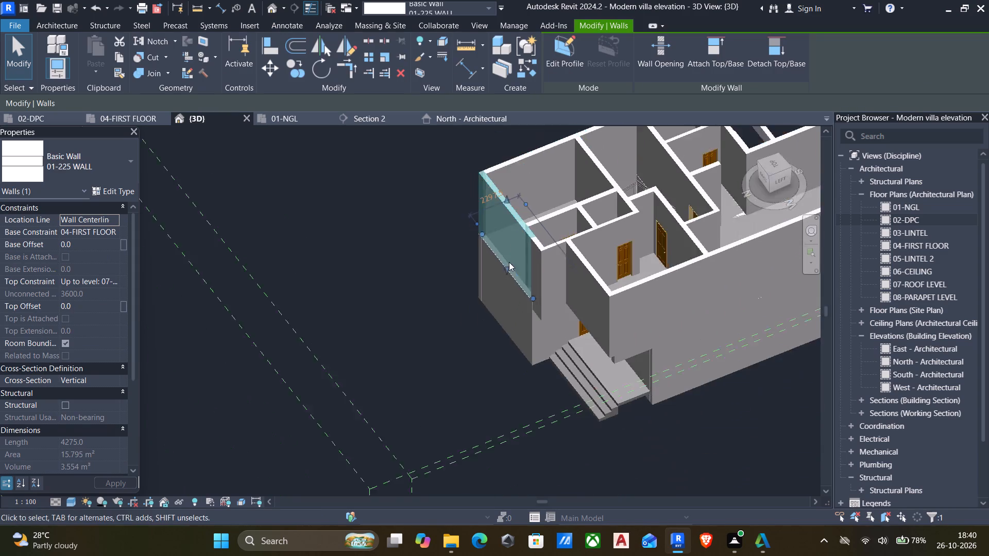
pyautogui.scroll(-2, 509, 262)
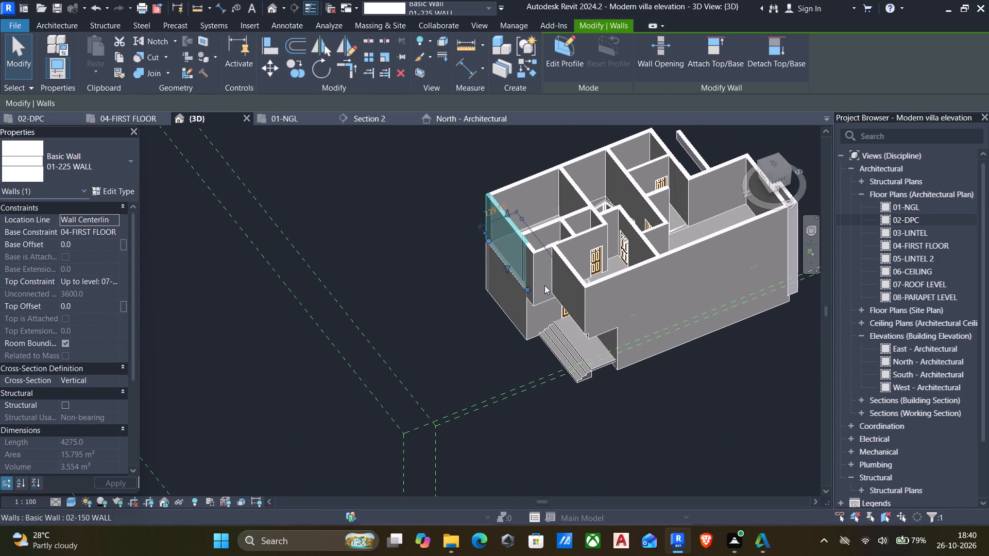
pyautogui.scroll(-5, 541, 266)
pyautogui.scroll(-1, 480, 270)
pyautogui.keyDown('shift'); pyautogui.moveTo(482, 271); pyautogui.dragTo(468, 275, button='middle'); pyautogui.keyUp('shift')
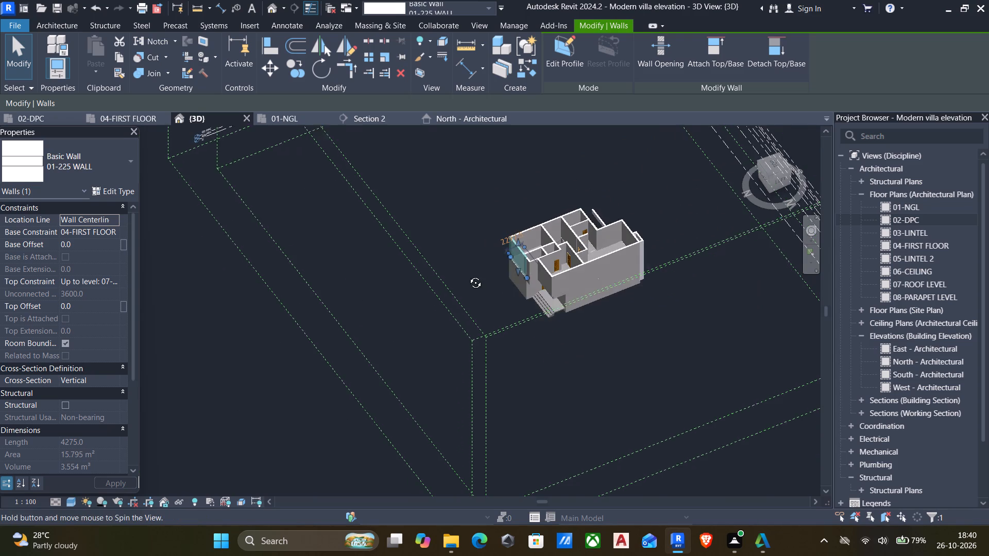
pyautogui.keyDown('shift'); pyautogui.moveTo(468, 275); pyautogui.dragTo(797, 316, button='middle'); pyautogui.keyUp('shift')
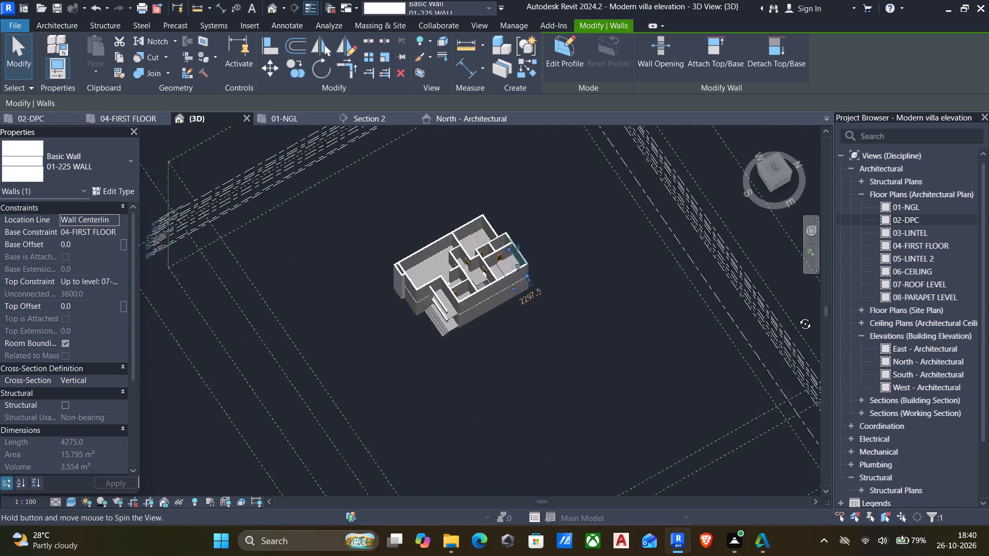
pyautogui.keyDown('shift'); pyautogui.moveTo(797, 316); pyautogui.dragTo(665, 375, button='middle'); pyautogui.keyUp('shift')
pyautogui.scroll(5, 552, 276)
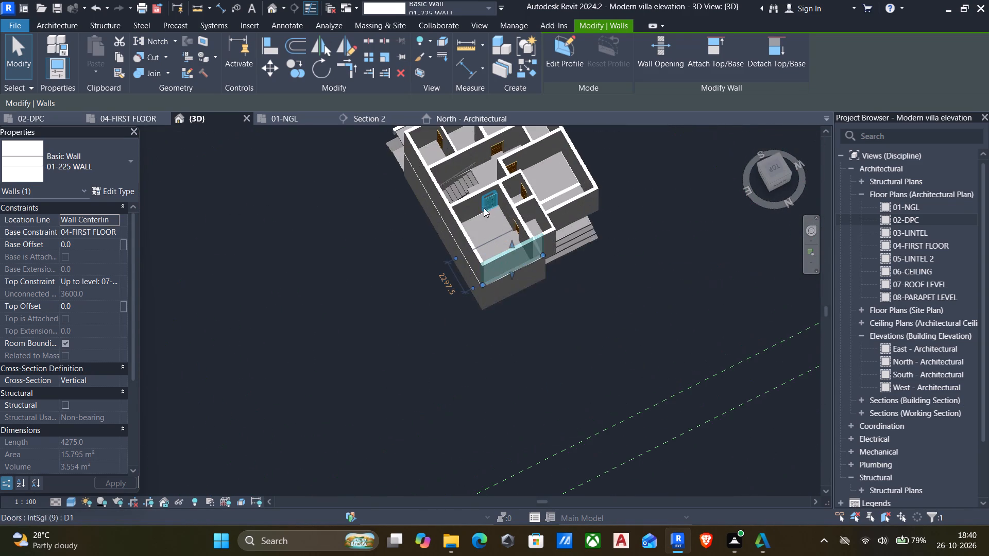
pyautogui.scroll(5, 502, 224)
pyautogui.scroll(5, 545, 283)
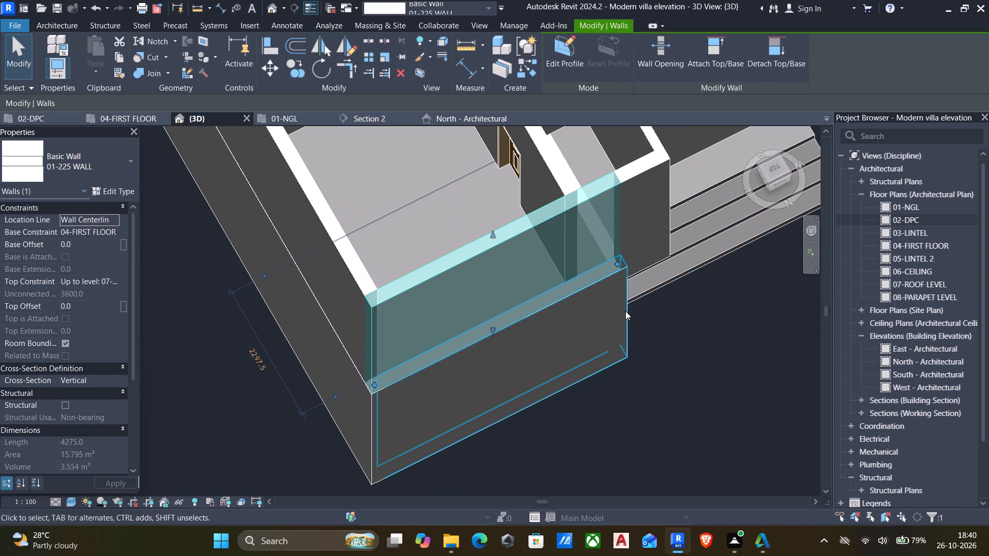
# Check the constraints of the ground-floor north wall directly below it and view the building from all around.
pyautogui.click(625, 311)
pyautogui.scroll(-5, 613, 312)
pyautogui.moveTo(602, 318); pyautogui.dragTo(589, 304, button='middle')
pyautogui.scroll(-2, 579, 312)
pyautogui.moveTo(575, 328); pyautogui.dragTo(573, 220, button='middle')
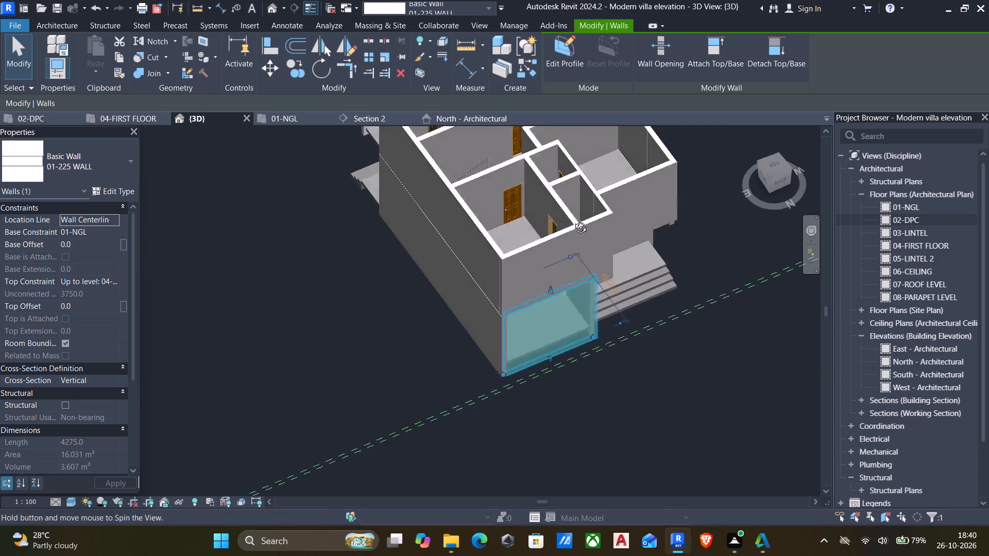
pyautogui.moveTo(573, 220); pyautogui.dragTo(372, 240, button='middle')
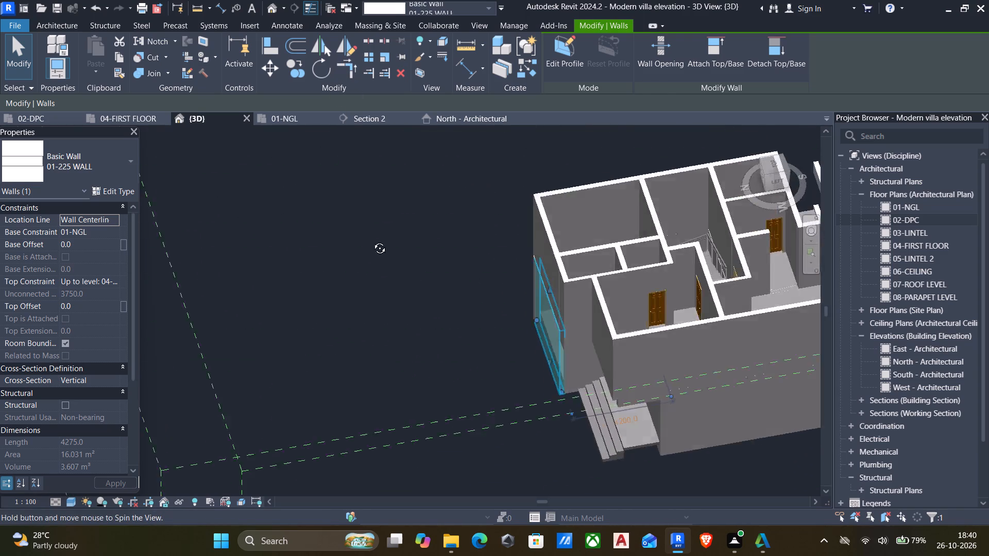
pyautogui.moveTo(372, 240); pyautogui.dragTo(343, 355, button='middle')
pyautogui.scroll(-5, 418, 372)
pyautogui.keyDown('shift'); pyautogui.moveTo(423, 379); pyautogui.dragTo(463, 413, button='middle'); pyautogui.keyUp('shift')
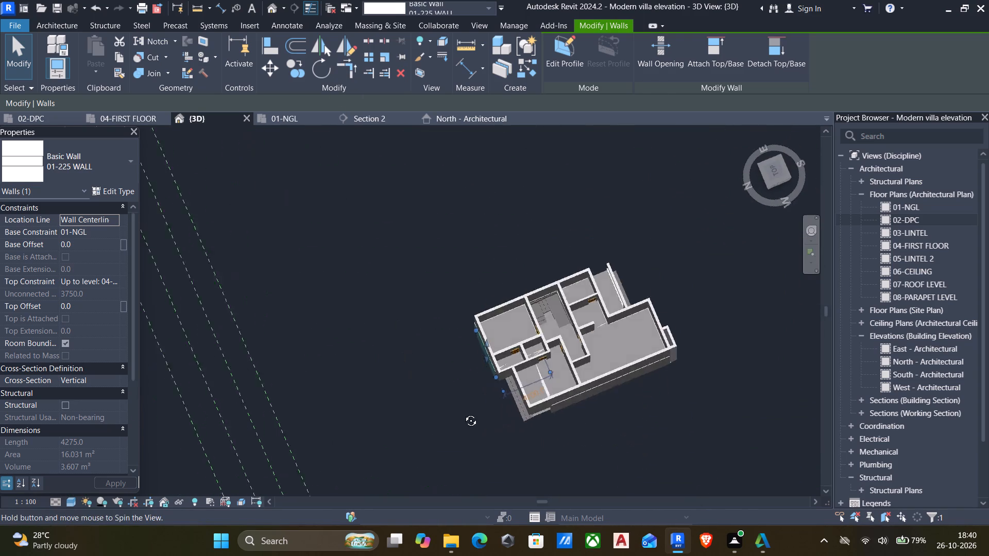
pyautogui.keyDown('shift'); pyautogui.moveTo(463, 413); pyautogui.dragTo(470, 414, button='middle'); pyautogui.keyUp('shift')
# Undo the last five changes.
pyautogui.hotkey('ctrl', 'z')
pyautogui.hotkey('ctrl', 'z')
pyautogui.hotkey('ctrl', 'z')
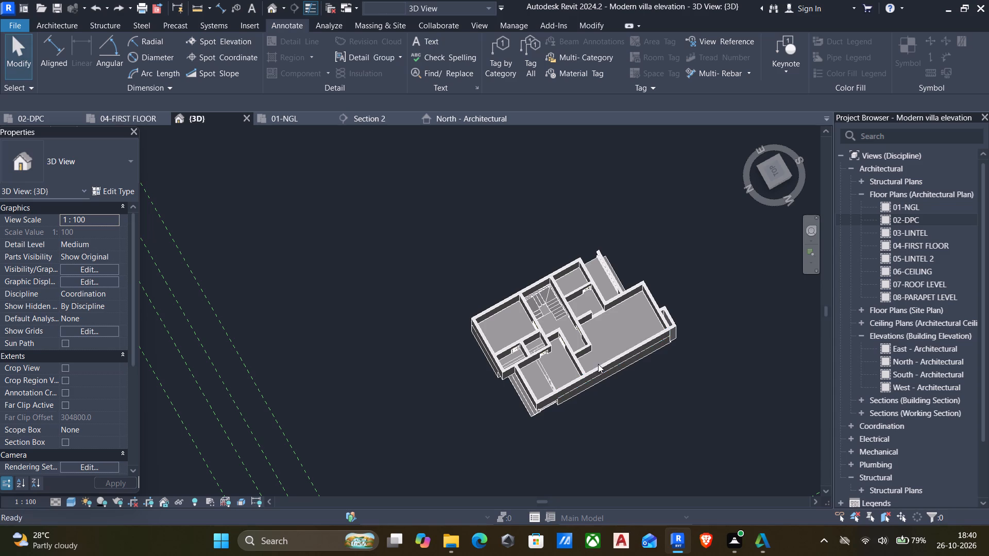
pyautogui.hotkey('ctrl', 'z')
pyautogui.hotkey('ctrl', 'z')
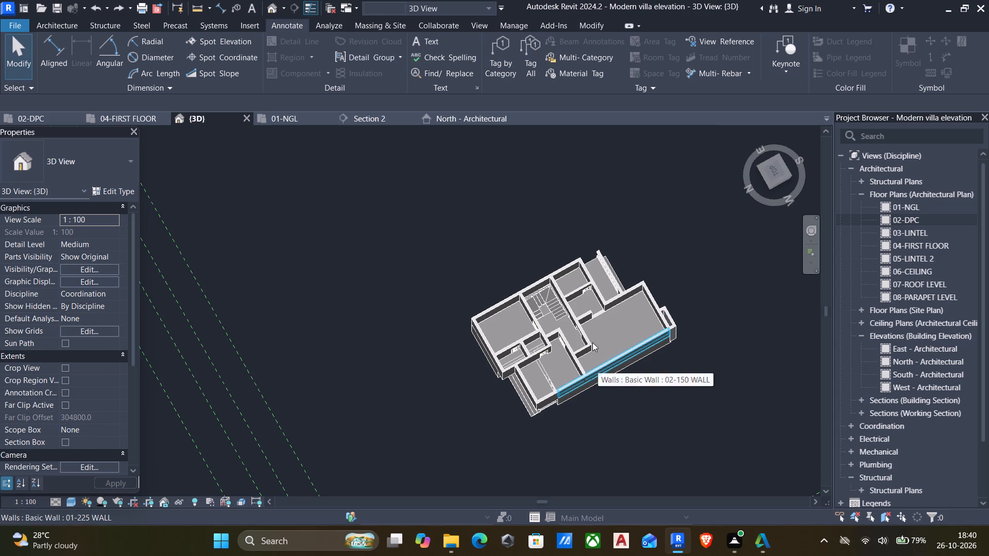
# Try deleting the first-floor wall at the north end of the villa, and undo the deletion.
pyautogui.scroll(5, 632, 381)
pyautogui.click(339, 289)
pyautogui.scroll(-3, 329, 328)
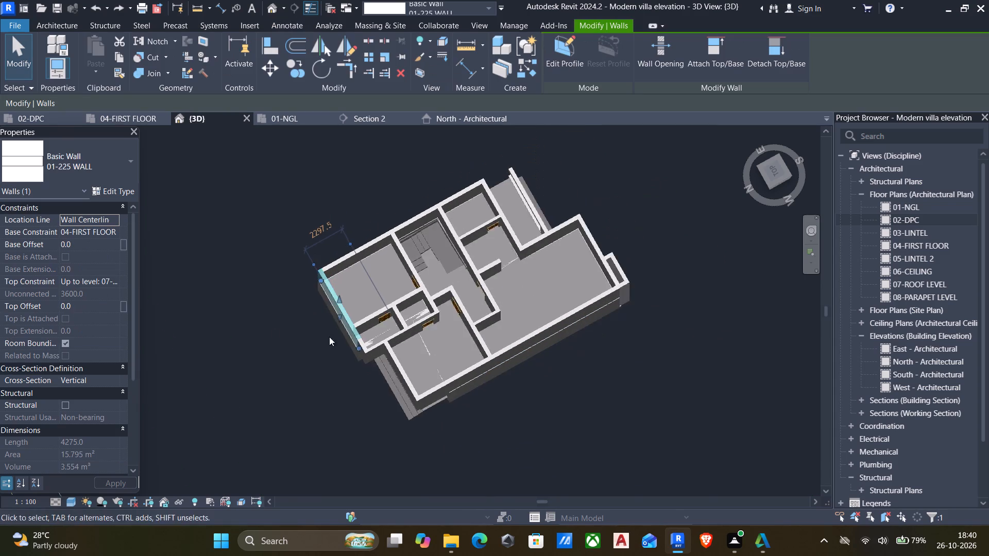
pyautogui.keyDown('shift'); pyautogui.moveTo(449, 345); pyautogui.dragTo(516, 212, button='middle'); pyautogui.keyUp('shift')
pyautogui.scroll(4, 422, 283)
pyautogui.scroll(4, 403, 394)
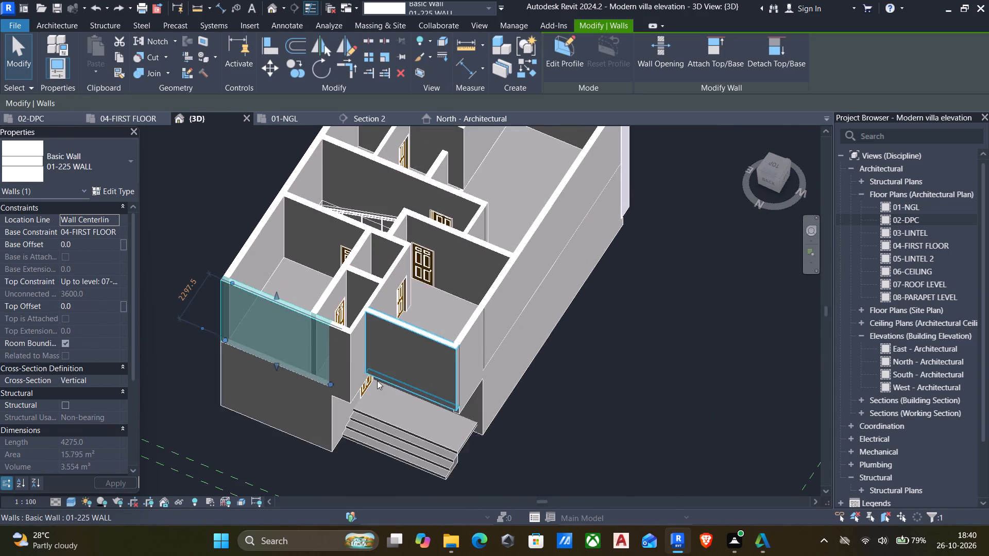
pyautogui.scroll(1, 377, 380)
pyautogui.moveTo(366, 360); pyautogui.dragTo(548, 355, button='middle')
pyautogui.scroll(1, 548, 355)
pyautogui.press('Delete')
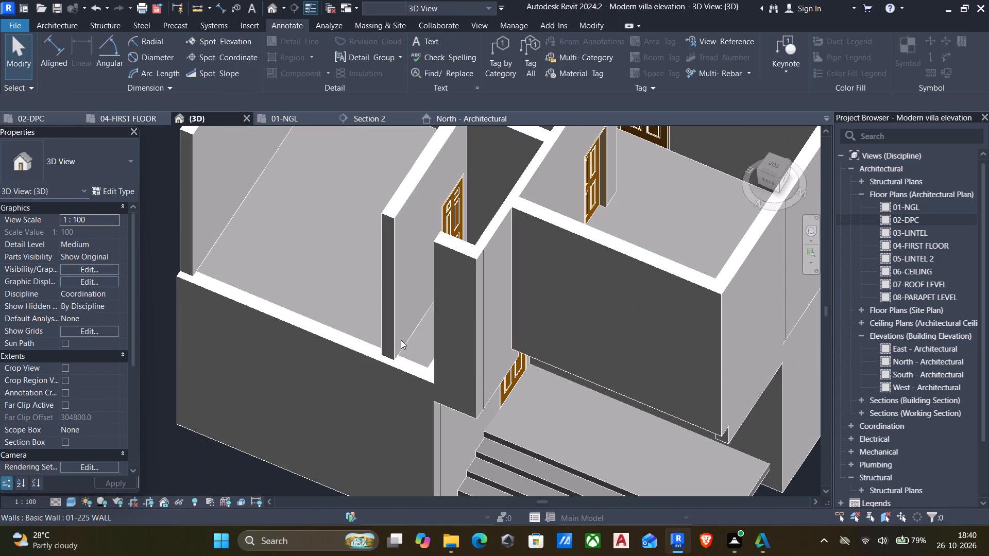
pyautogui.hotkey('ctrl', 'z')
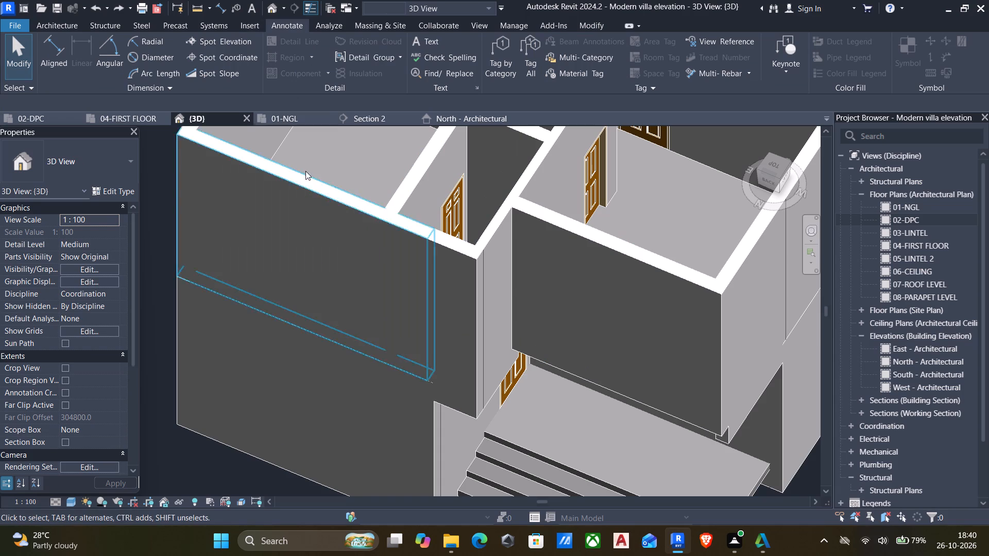
# Check the constraints of the first-floor north wall and of the projection's outer wall on the 02-DPC plan.
pyautogui.click(323, 198)
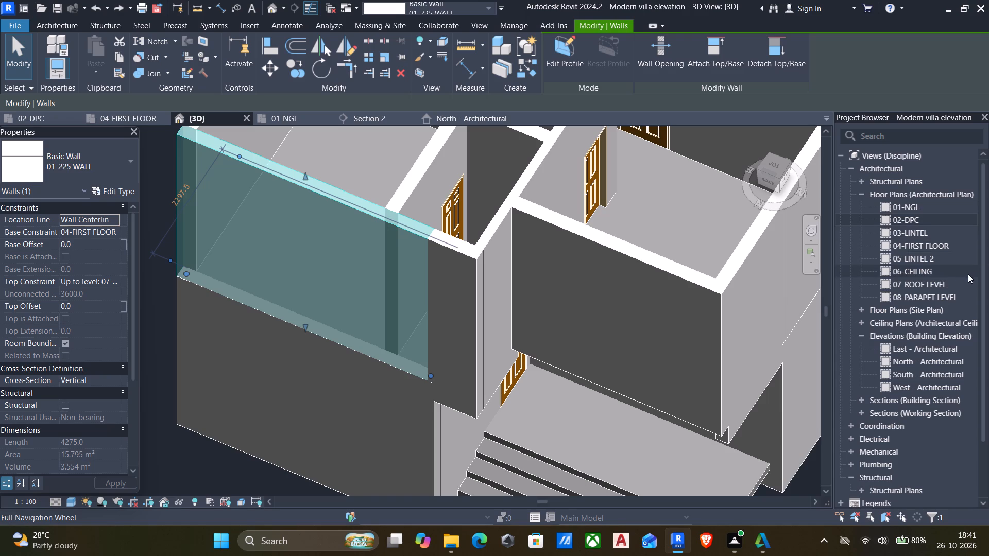
pyautogui.doubleClick(885, 216)
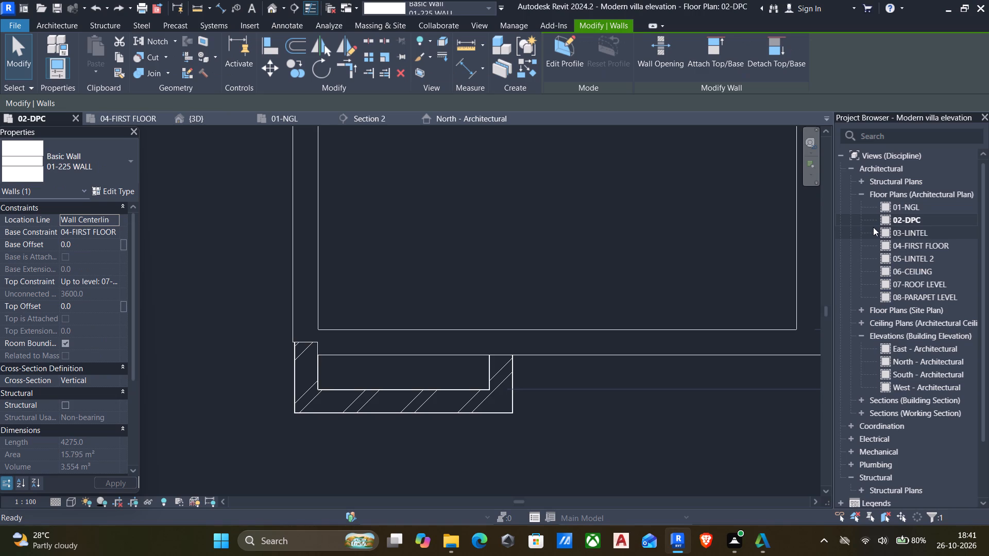
pyautogui.moveTo(377, 392); pyautogui.dragTo(382, 305, button='middle')
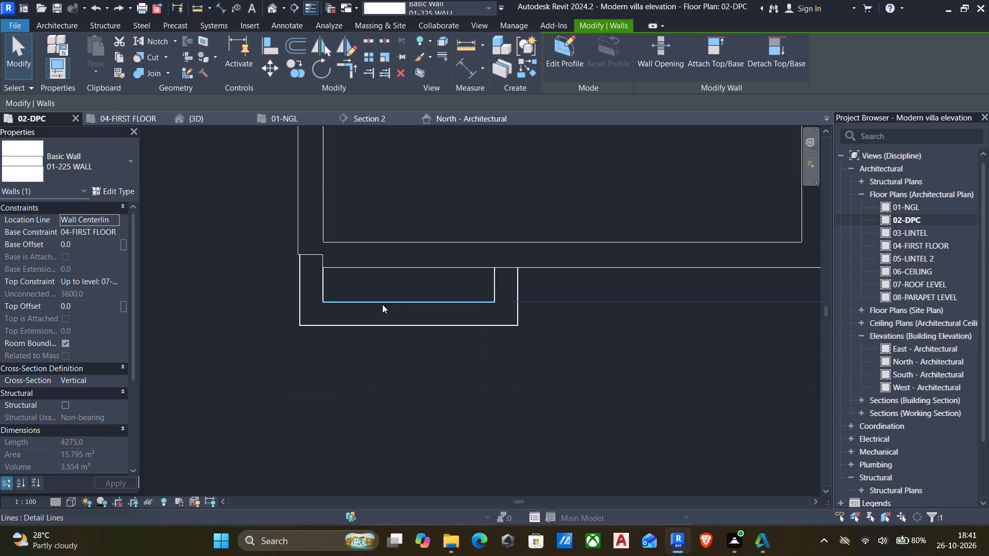
pyautogui.click(407, 321)
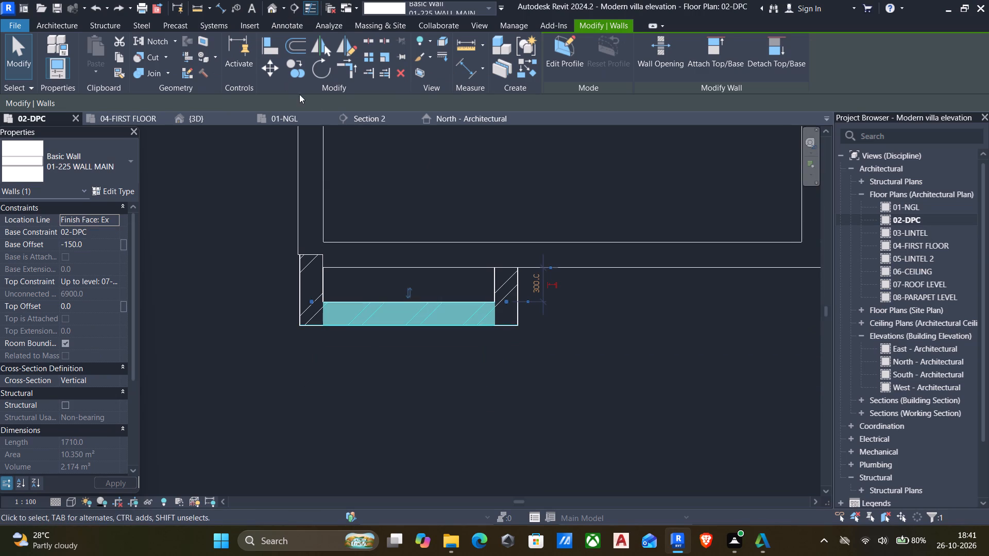
# Examine the south projection in the 3D view, including its top, its returns and its junction with the south wall.
pyautogui.click(213, 120)
pyautogui.scroll(-2, 464, 306)
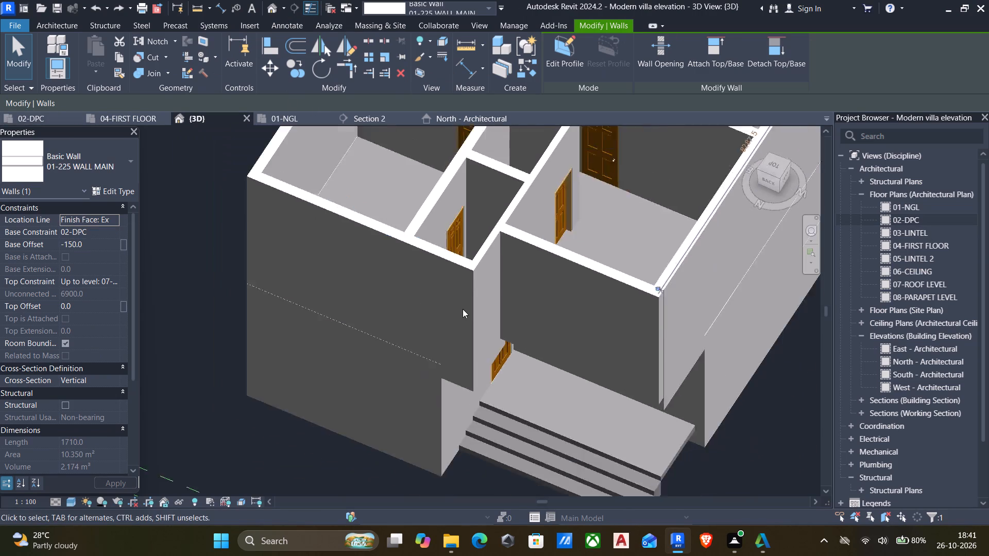
pyautogui.scroll(-11, 463, 309)
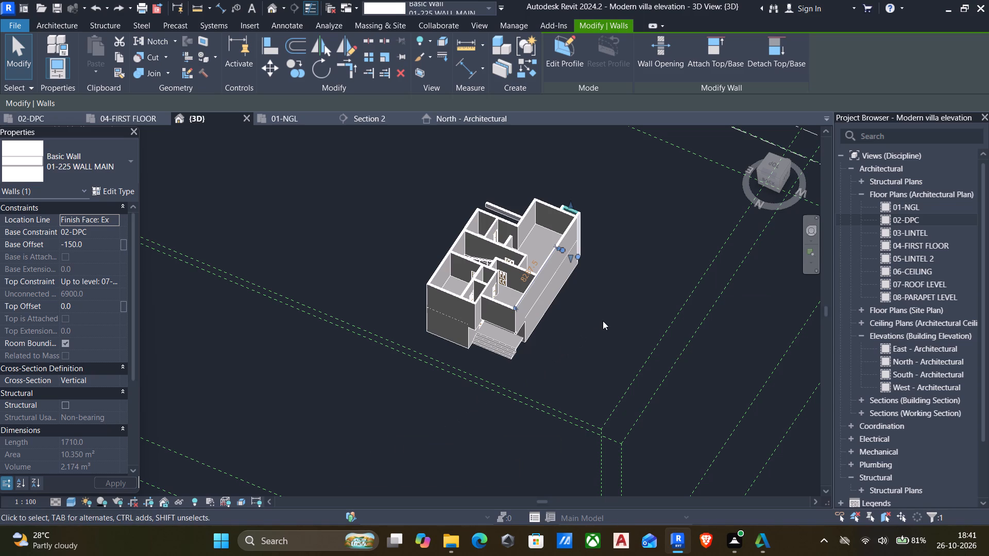
pyautogui.keyDown('shift'); pyautogui.moveTo(603, 320); pyautogui.dragTo(218, 241, button='middle'); pyautogui.keyUp('shift')
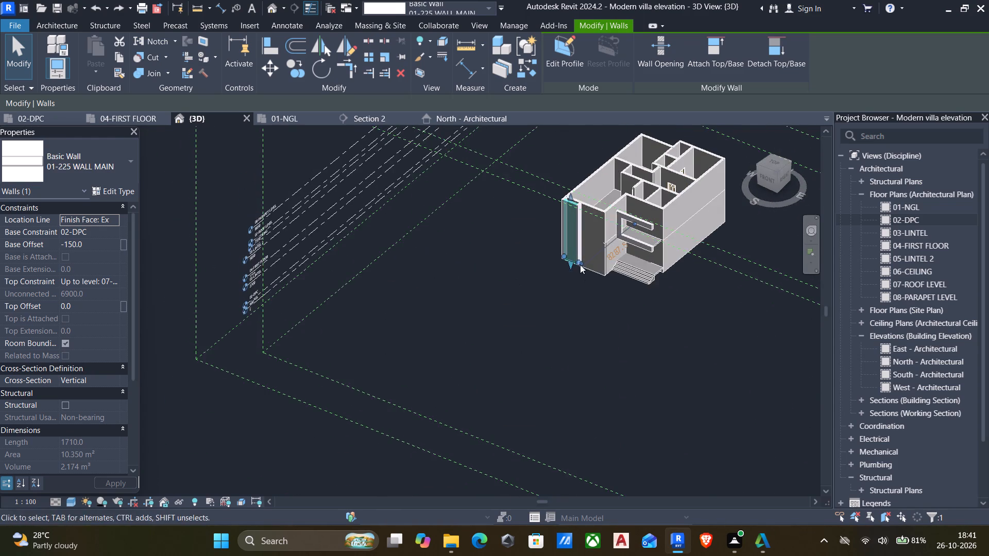
pyautogui.scroll(5, 578, 253)
pyautogui.scroll(6, 546, 225)
pyautogui.moveTo(549, 231); pyautogui.dragTo(424, 423, button='middle')
pyautogui.scroll(4, 442, 245)
pyautogui.press('Escape')
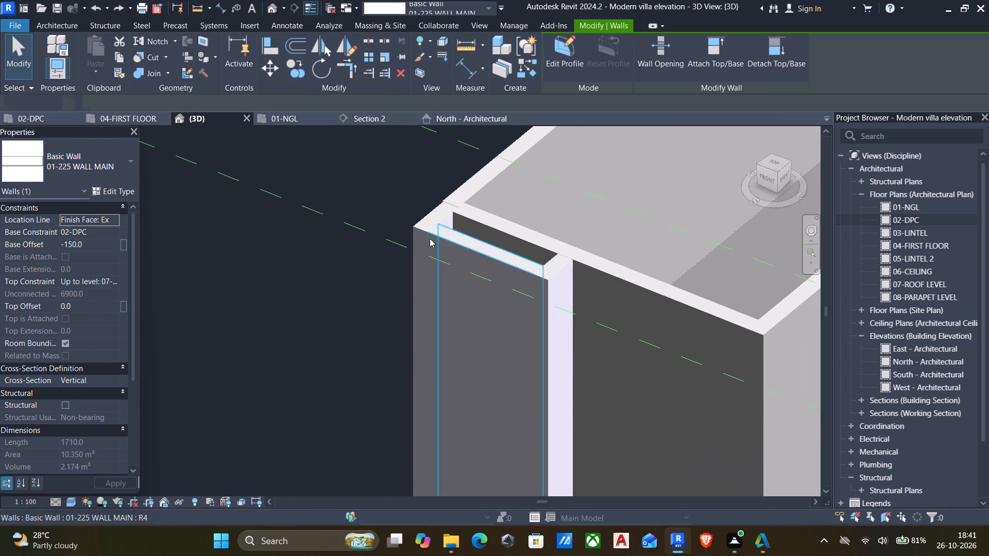
pyautogui.scroll(-6, 425, 242)
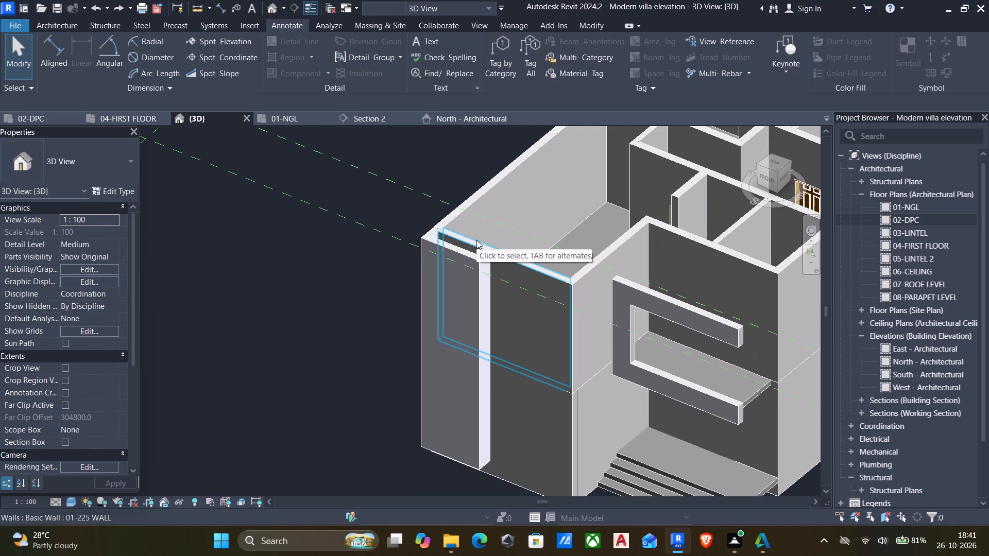
pyautogui.scroll(-4, 482, 252)
pyautogui.keyDown('shift'); pyautogui.moveTo(484, 256); pyautogui.dragTo(417, 399, button='middle'); pyautogui.keyUp('shift')
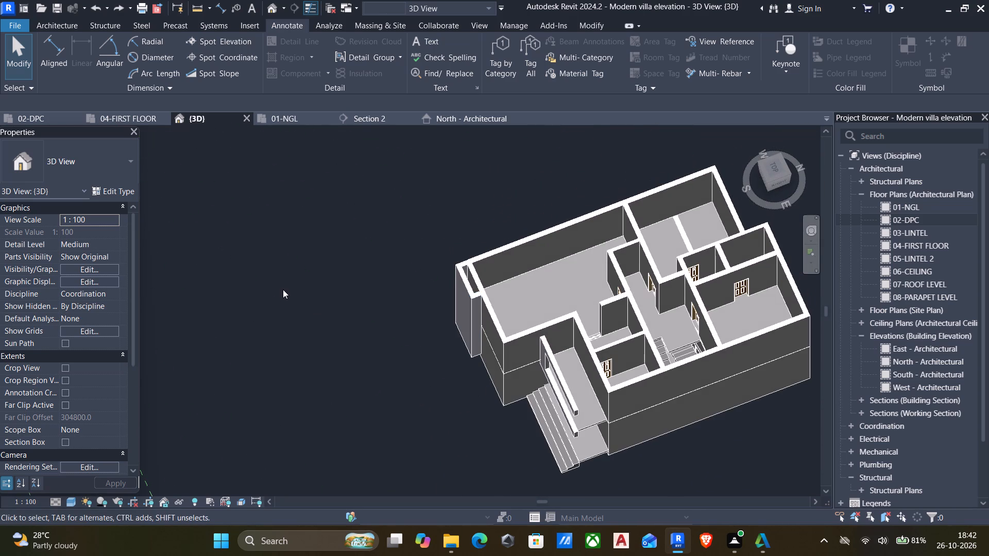
pyautogui.moveTo(284, 293); pyautogui.dragTo(224, 171, button='middle')
pyautogui.scroll(-3, 278, 272)
pyautogui.keyDown('shift'); pyautogui.moveTo(298, 273); pyautogui.dragTo(390, 238, button='middle'); pyautogui.keyUp('shift')
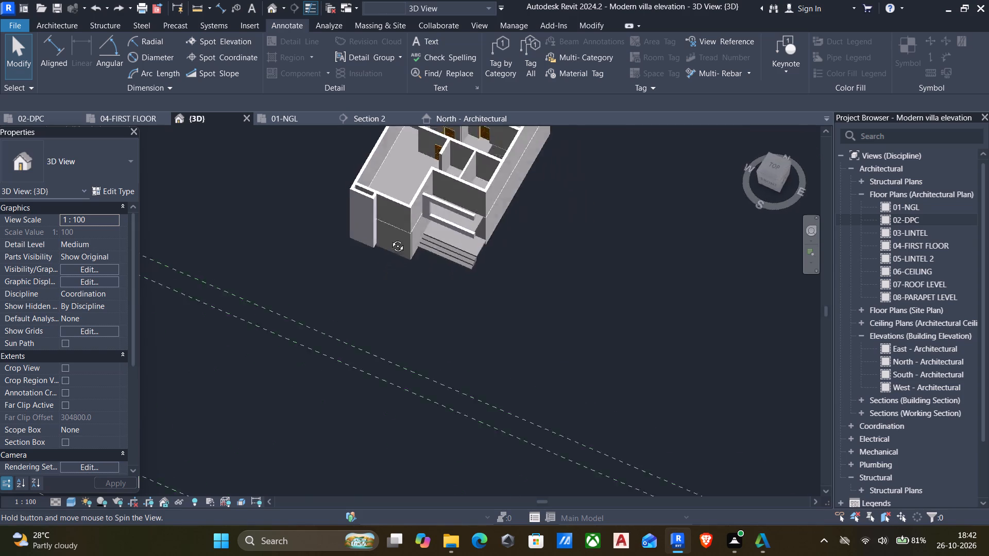
pyautogui.keyDown('shift'); pyautogui.moveTo(390, 238); pyautogui.dragTo(389, 256, button='middle'); pyautogui.keyUp('shift')
pyautogui.scroll(5, 434, 303)
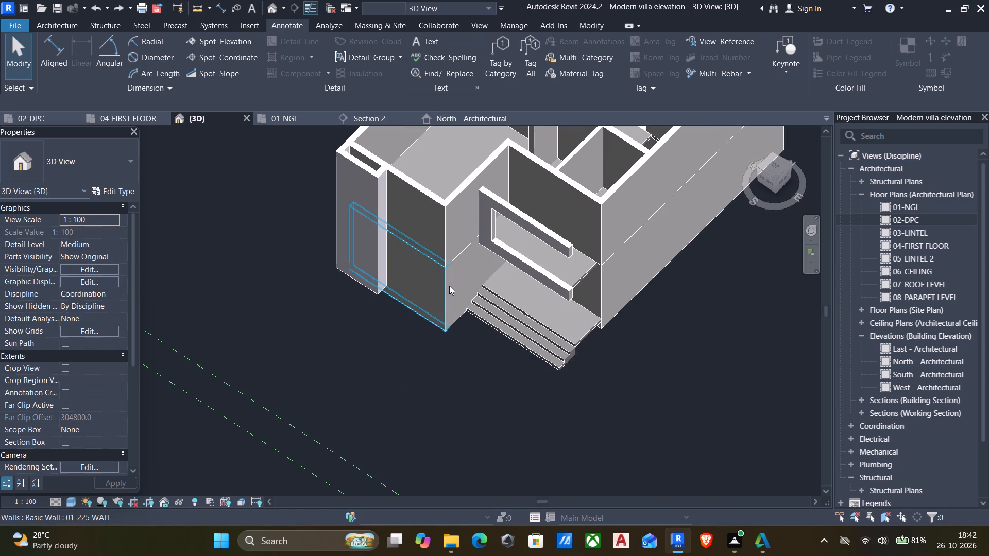
pyautogui.scroll(-3, 458, 281)
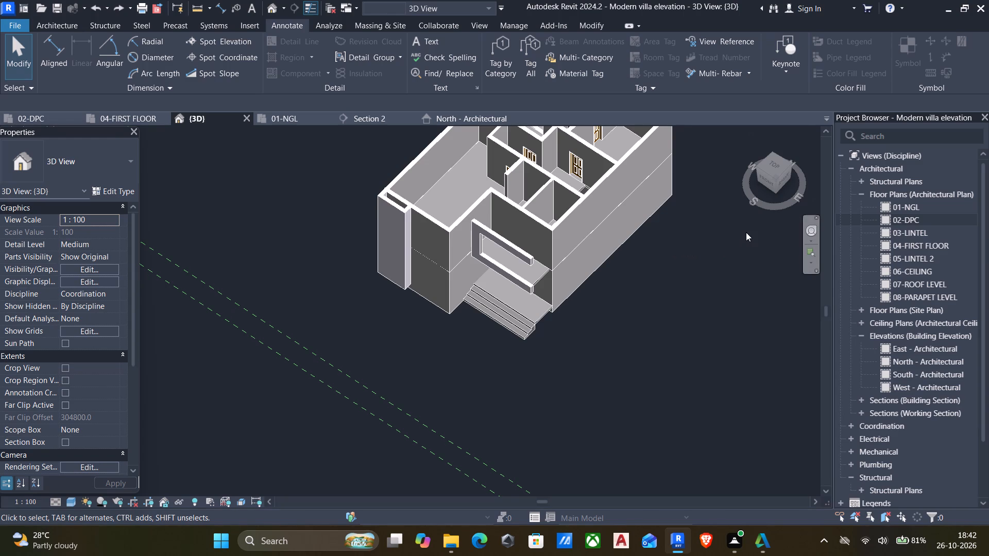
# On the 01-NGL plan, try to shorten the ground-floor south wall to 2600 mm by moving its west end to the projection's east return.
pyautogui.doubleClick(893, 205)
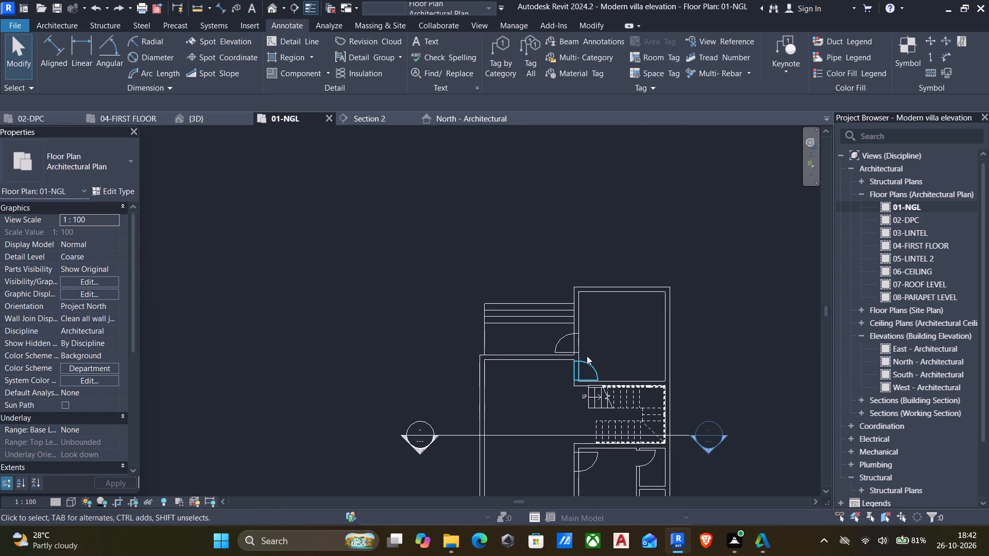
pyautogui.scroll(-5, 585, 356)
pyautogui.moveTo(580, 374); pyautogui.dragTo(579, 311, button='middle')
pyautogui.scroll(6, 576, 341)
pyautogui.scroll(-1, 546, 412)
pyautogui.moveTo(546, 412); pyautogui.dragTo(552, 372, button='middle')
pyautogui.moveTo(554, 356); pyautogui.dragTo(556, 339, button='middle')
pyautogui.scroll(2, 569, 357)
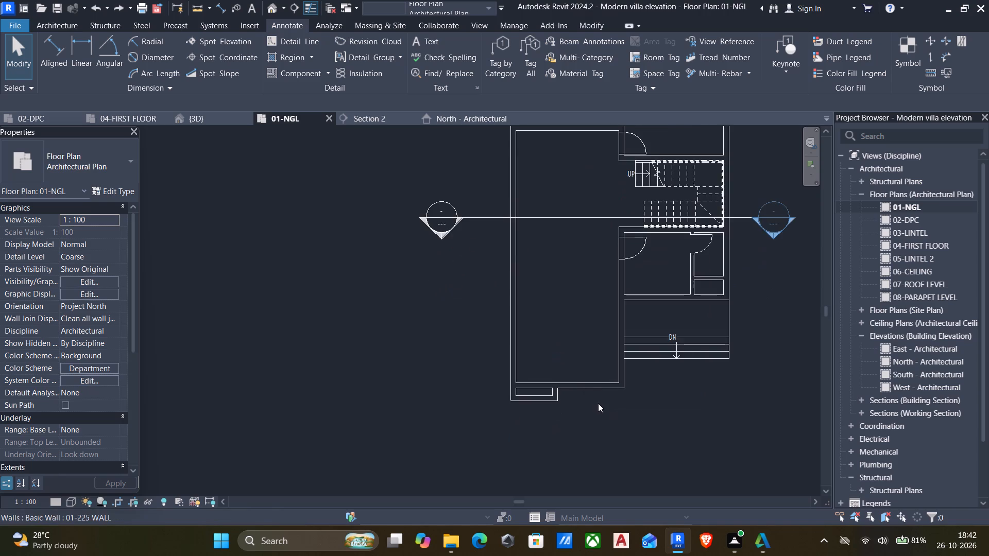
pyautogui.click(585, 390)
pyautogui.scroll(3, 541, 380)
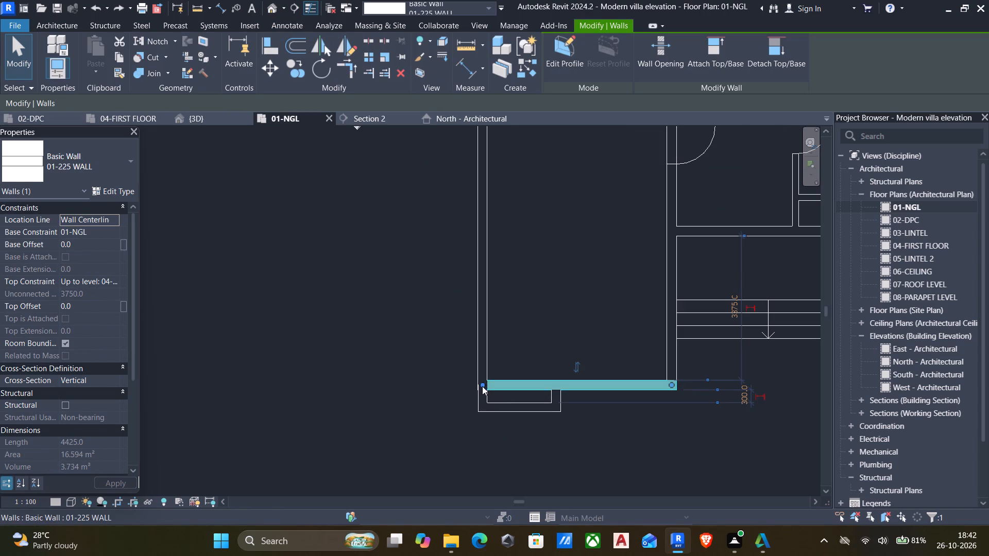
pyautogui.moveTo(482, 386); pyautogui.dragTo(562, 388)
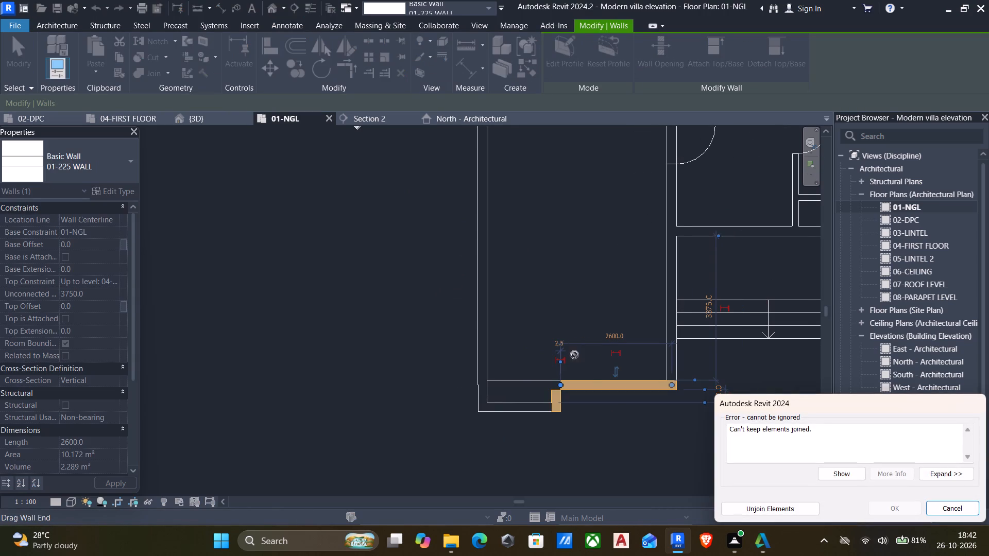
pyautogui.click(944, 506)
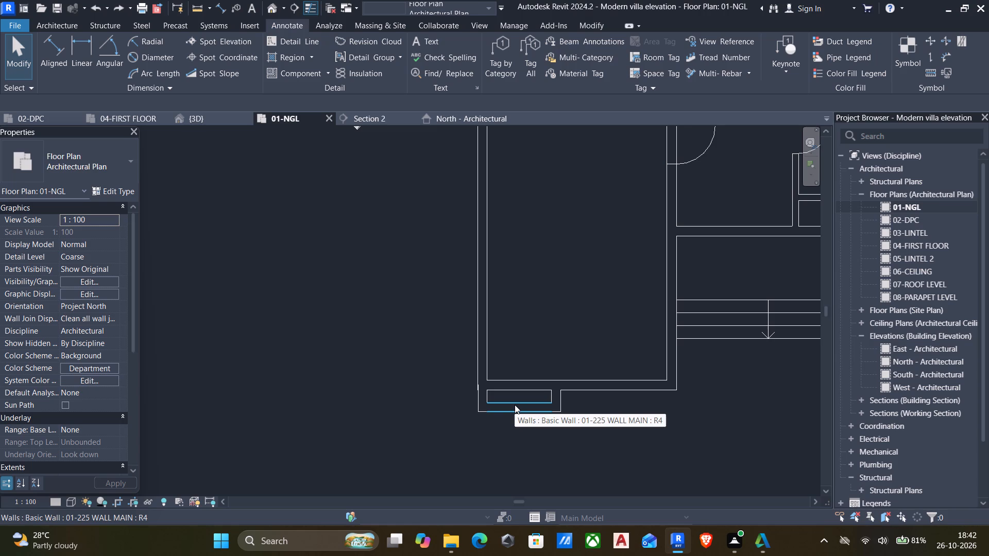
# Shorten the ground-floor south wall's west end to the projection's east return and trim the two walls into a corner.
pyautogui.click(564, 382)
pyautogui.moveTo(483, 383); pyautogui.dragTo(548, 383)
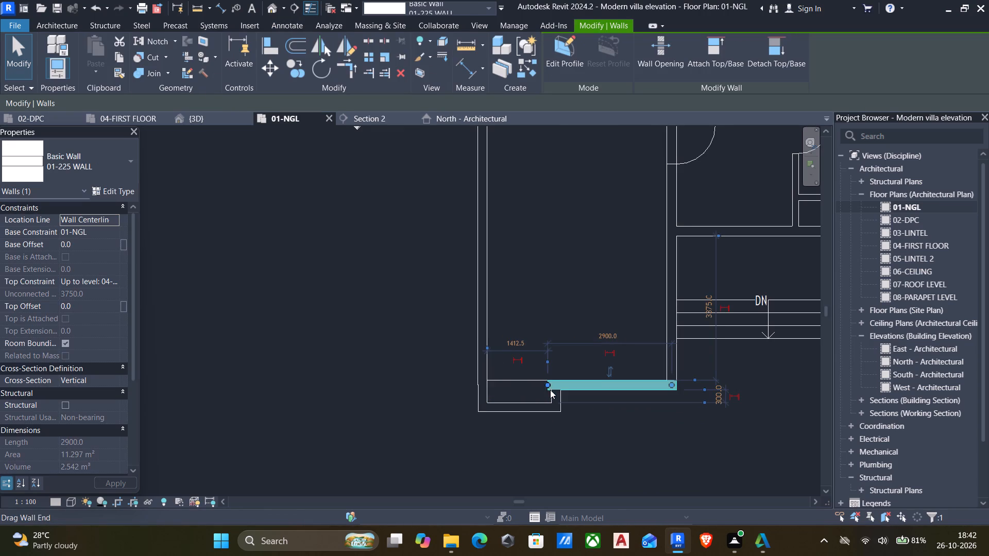
pyautogui.scroll(5, 550, 390)
pyautogui.press('Escape')
pyautogui.write('tr')
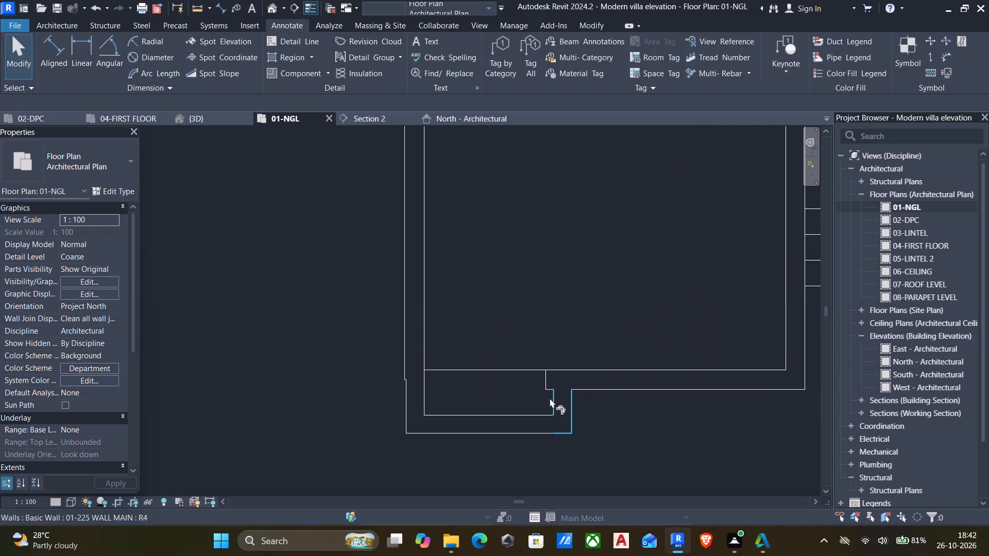
pyautogui.click(554, 402)
pyautogui.click(592, 387)
pyautogui.scroll(-4, 528, 390)
pyautogui.press('Escape')
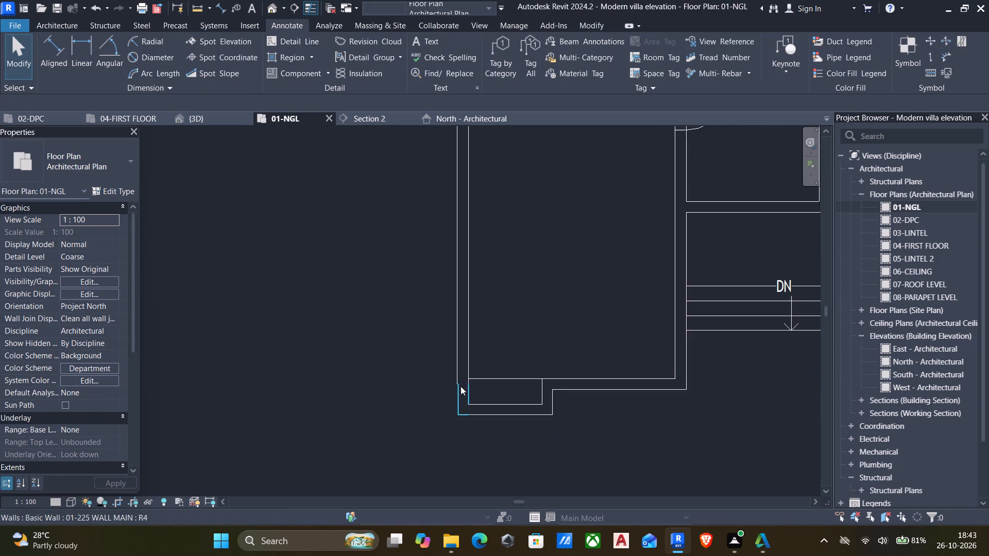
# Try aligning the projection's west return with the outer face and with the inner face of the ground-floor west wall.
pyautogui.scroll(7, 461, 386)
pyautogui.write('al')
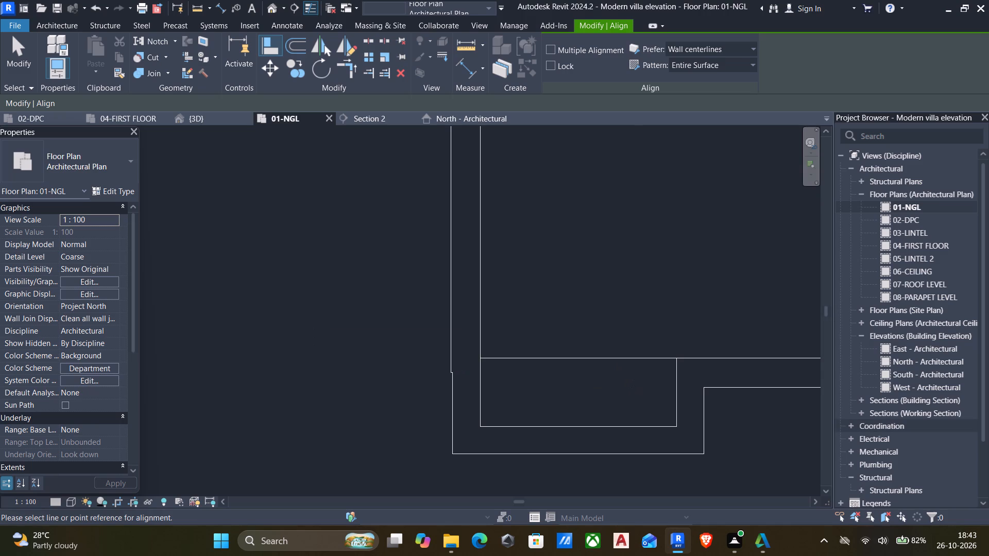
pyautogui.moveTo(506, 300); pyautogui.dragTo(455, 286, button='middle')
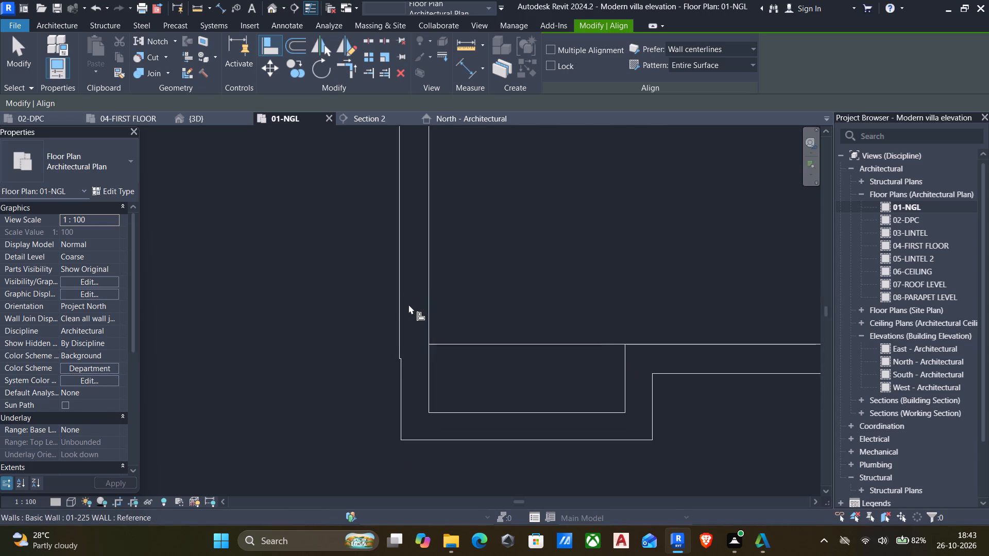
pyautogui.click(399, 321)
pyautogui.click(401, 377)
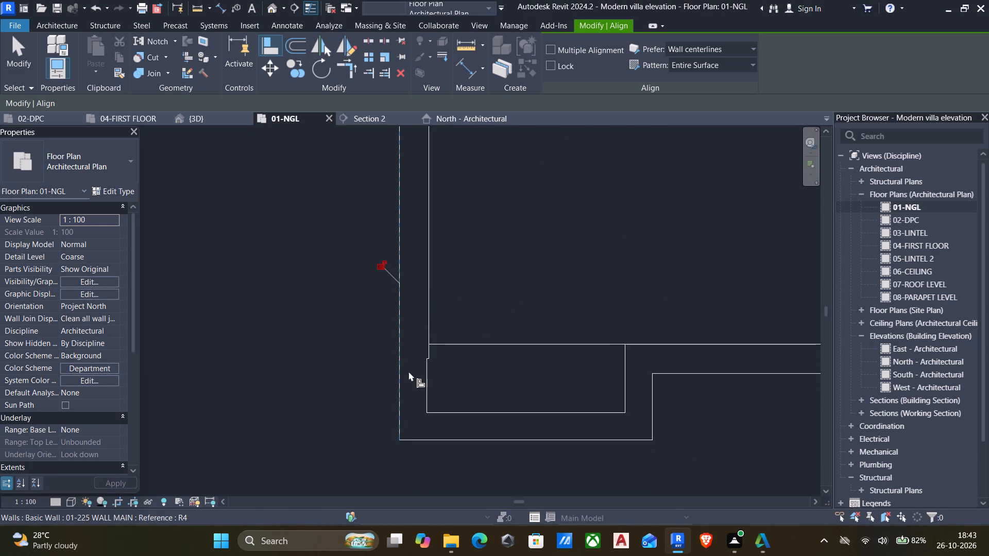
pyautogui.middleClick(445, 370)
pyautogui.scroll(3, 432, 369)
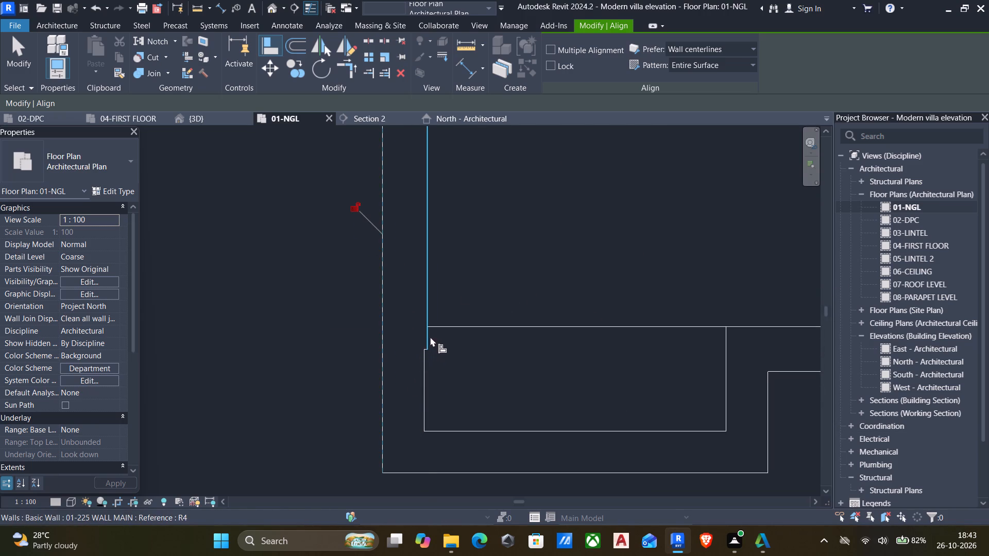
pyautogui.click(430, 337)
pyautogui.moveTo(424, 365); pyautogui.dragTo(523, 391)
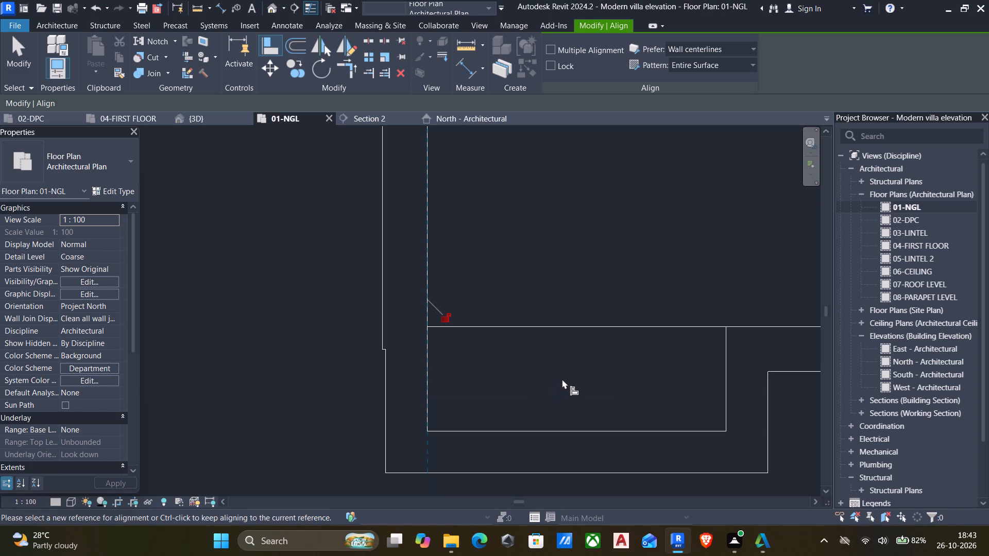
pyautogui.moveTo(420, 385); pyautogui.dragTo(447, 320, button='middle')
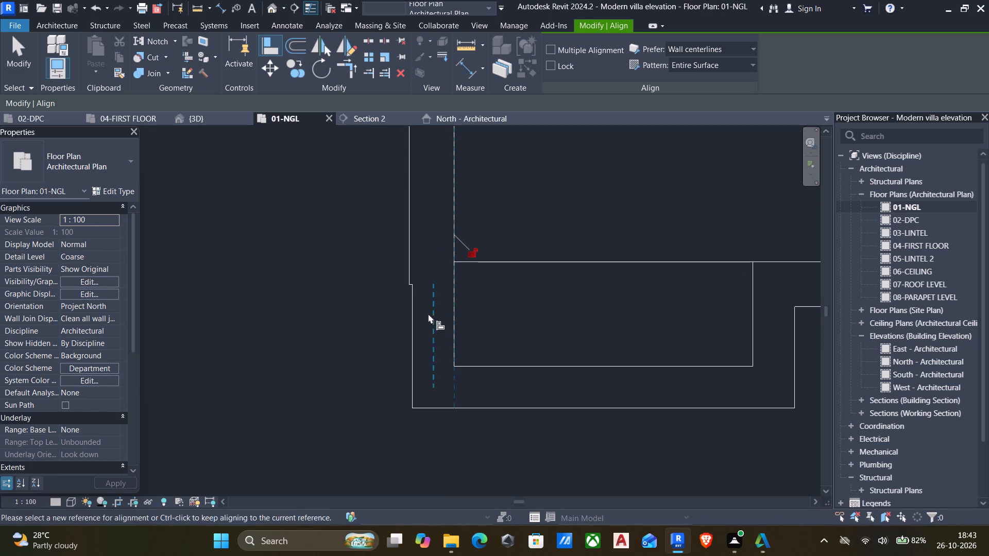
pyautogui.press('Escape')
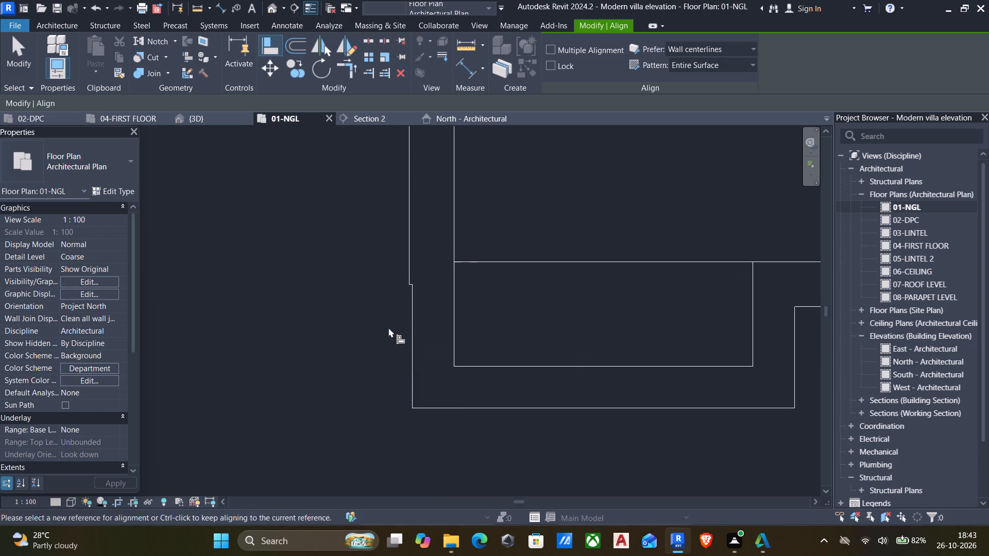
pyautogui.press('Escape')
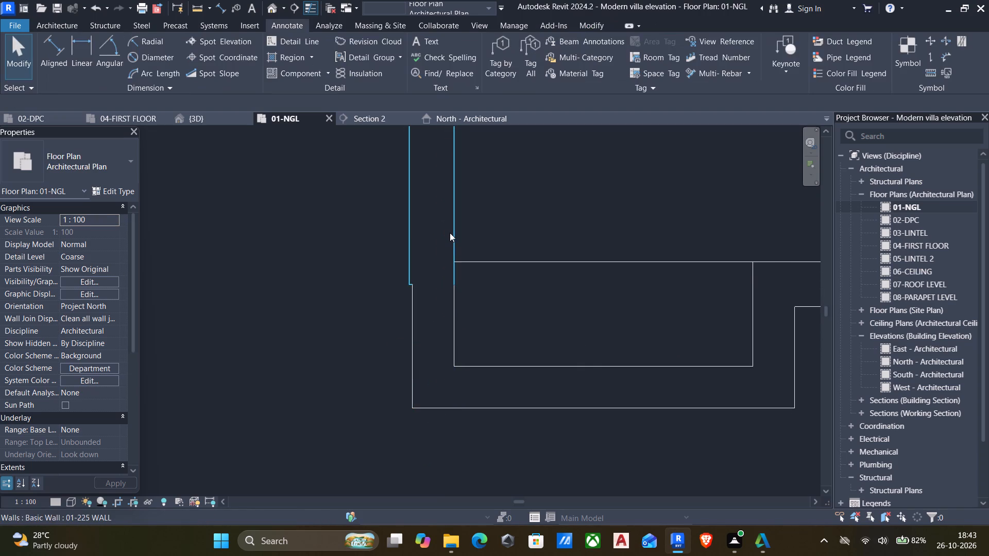
# Delete the projection's west return wall below the ground-floor west wall.
pyautogui.click(450, 233)
pyautogui.moveTo(474, 358); pyautogui.dragTo(431, 360, button='middle')
pyautogui.press('Escape')
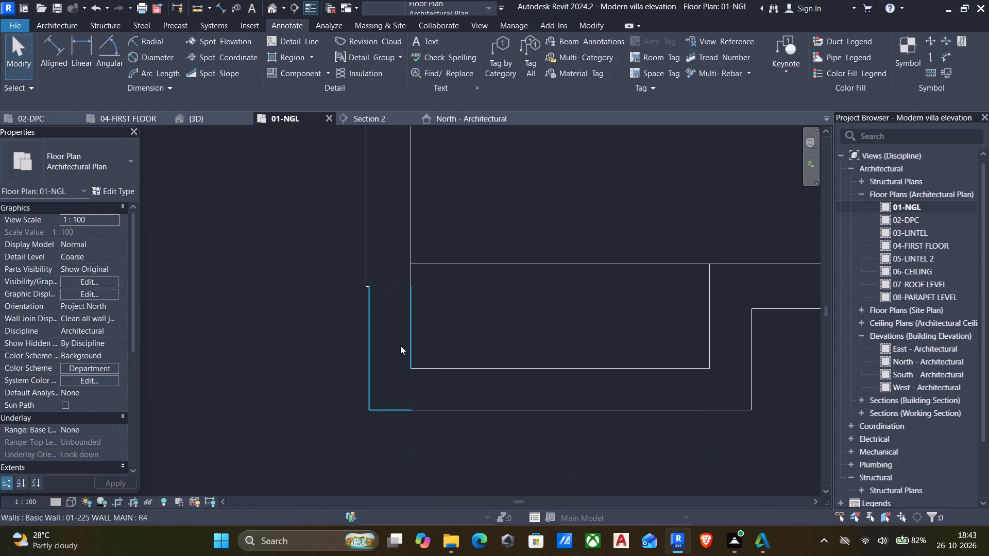
pyautogui.click(381, 339)
pyautogui.click(371, 332)
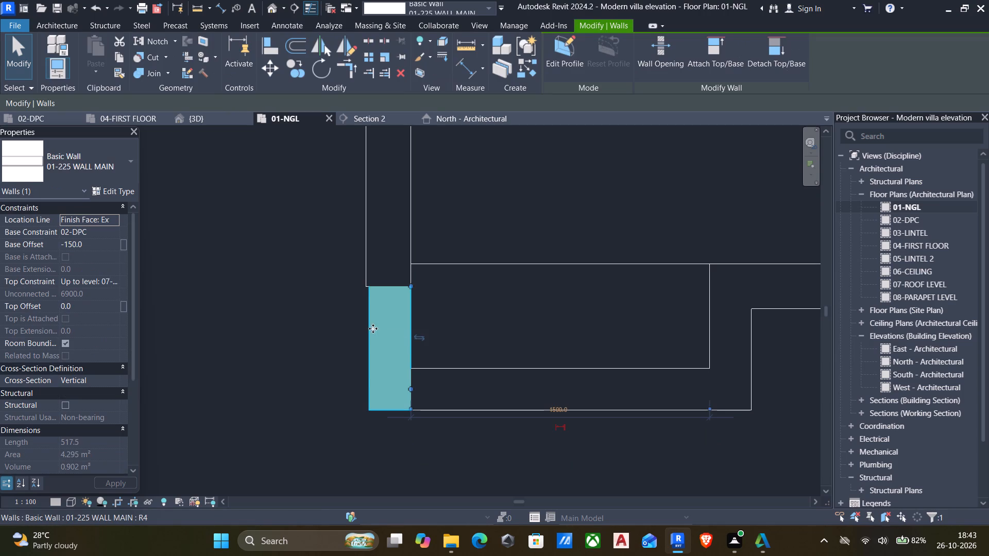
pyautogui.scroll(3, 366, 331)
pyautogui.press('Left')
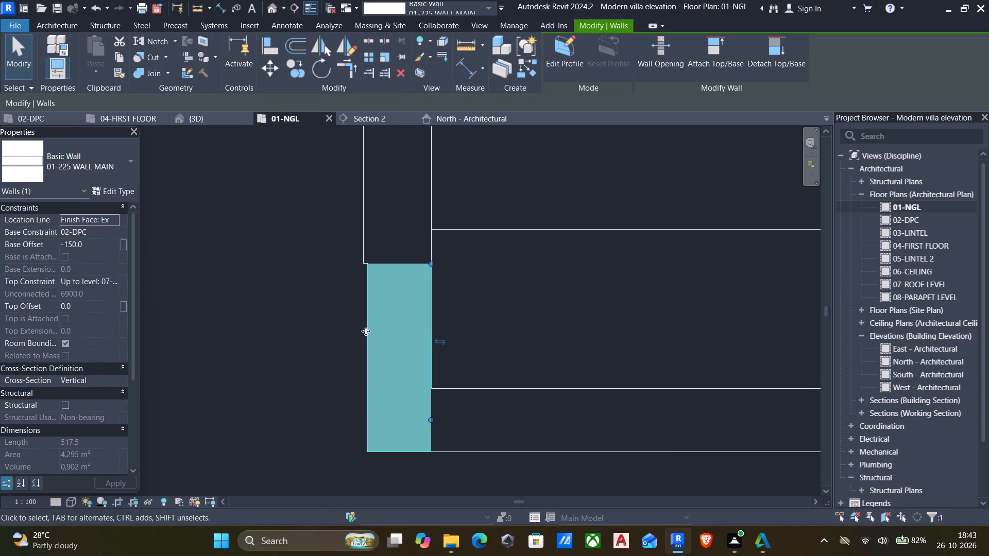
pyautogui.press('Right')
pyautogui.scroll(-3, 376, 338)
pyautogui.press('Delete')
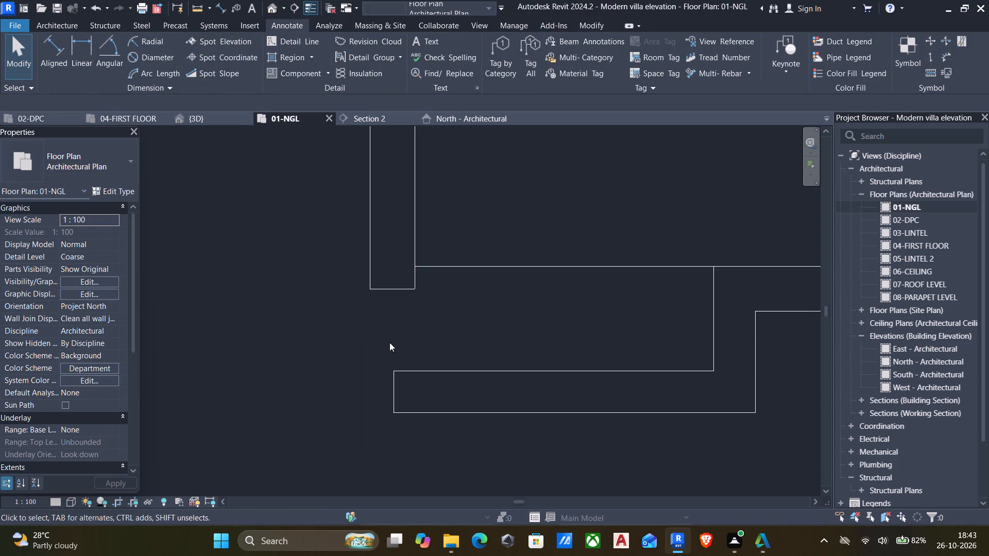
# Redraw the west return as a similar 01-225 WALL MAIN, from the west wall's outer corner to the projection's outer wall, about 518 mm long.
pyautogui.click(400, 376)
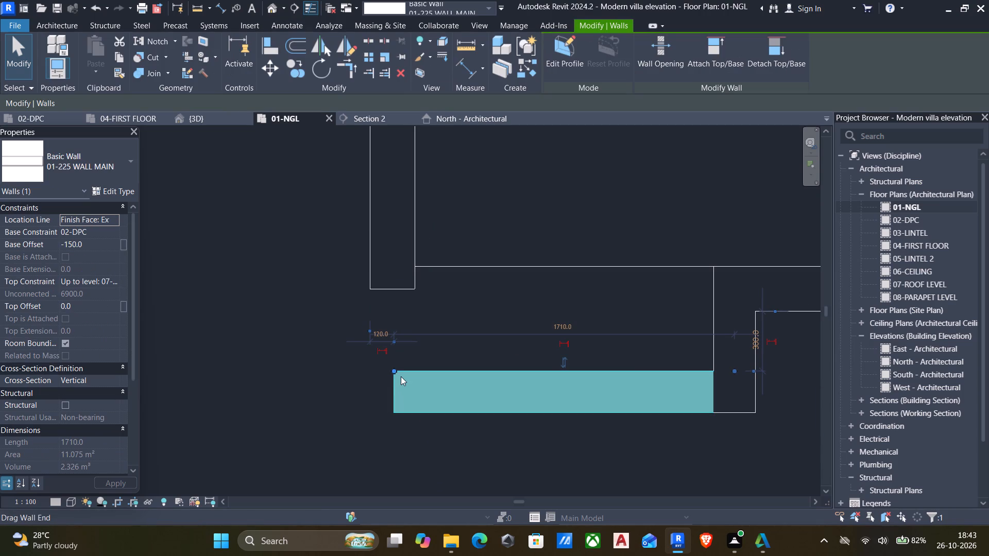
pyautogui.write('ca')
pyautogui.write('ca')
pyautogui.write('cs')
pyautogui.click(372, 288)
pyautogui.press('space')
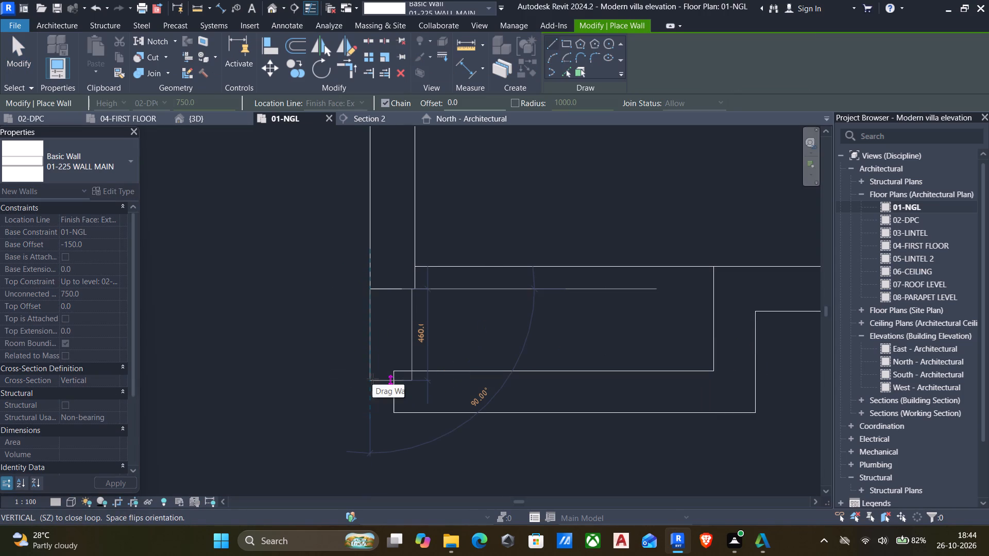
pyautogui.click(372, 379)
pyautogui.press('Escape')
pyautogui.press('Escape')
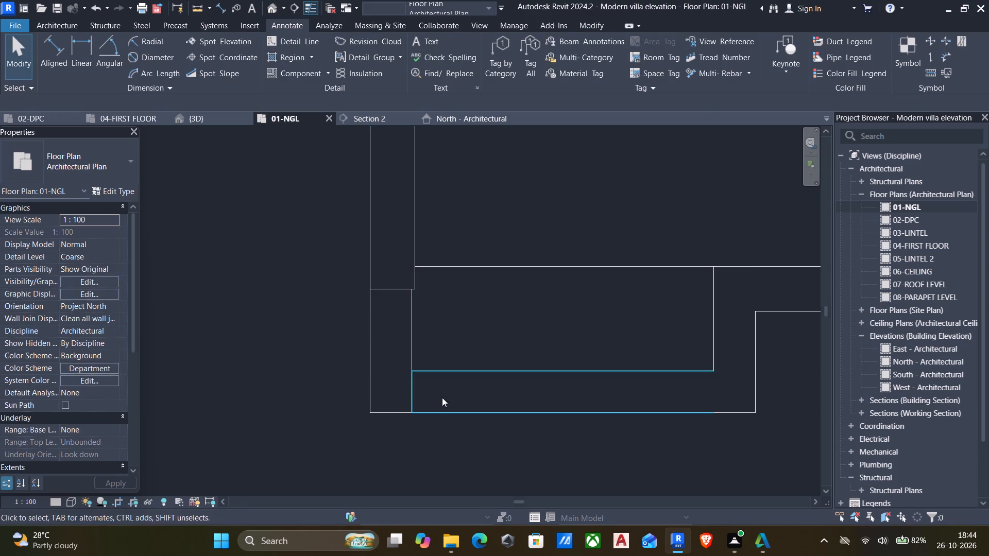
pyautogui.click(457, 397)
pyautogui.press('Escape')
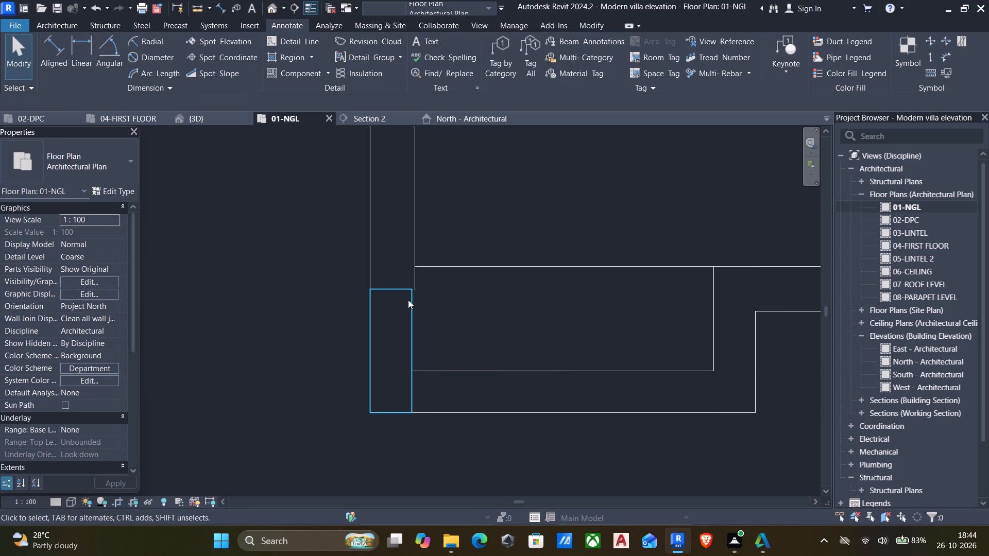
pyautogui.scroll(-5, 448, 291)
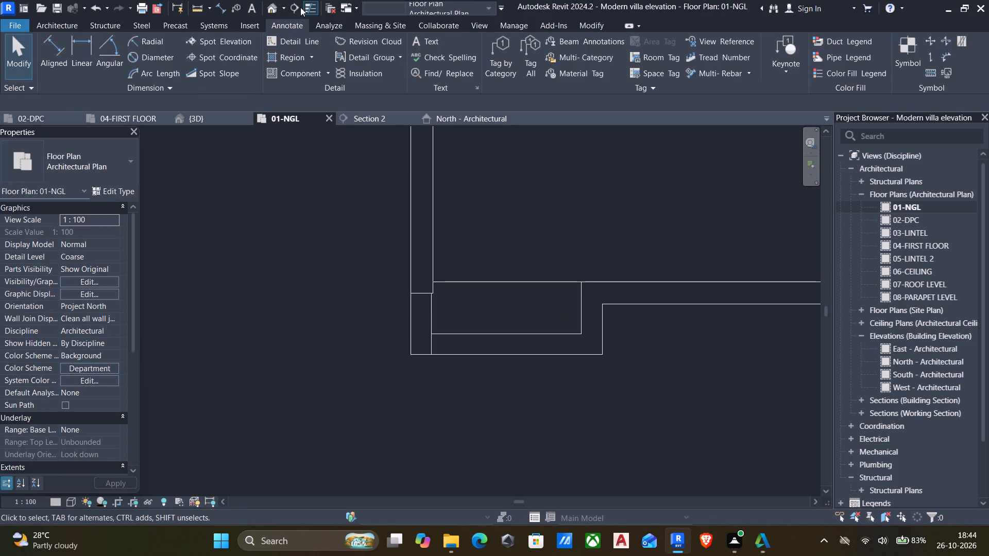
# In the 3D view, align the top of the new west return with the top of the projection's outer wall.
pyautogui.click(272, 7)
pyautogui.scroll(-3, 456, 255)
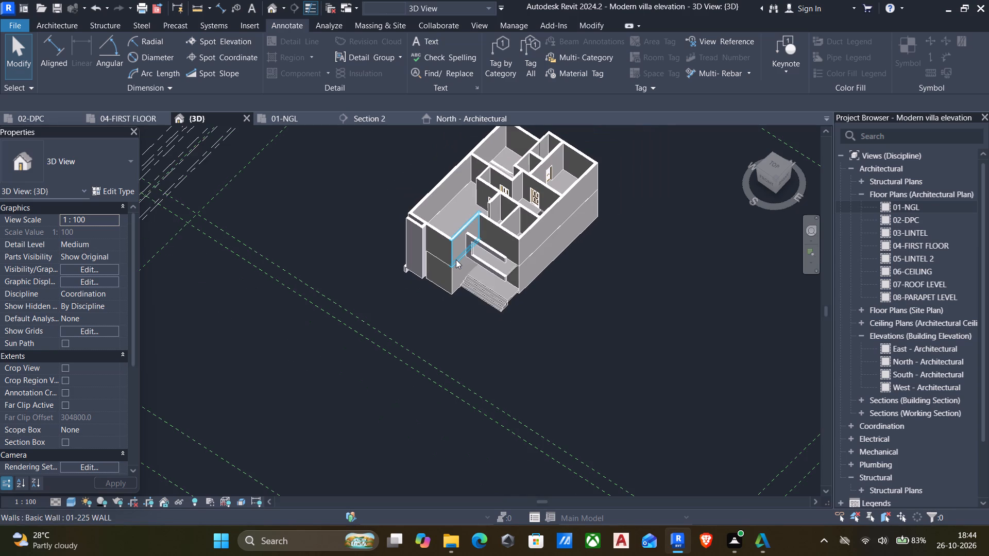
pyautogui.press('z')
pyautogui.press('z')
pyautogui.press('z')
pyautogui.press('z')
pyautogui.press('z')
pyautogui.scroll(-4, 557, 255)
pyautogui.keyDown('shift'); pyautogui.moveTo(570, 260); pyautogui.dragTo(709, 198, button='middle'); pyautogui.keyUp('shift')
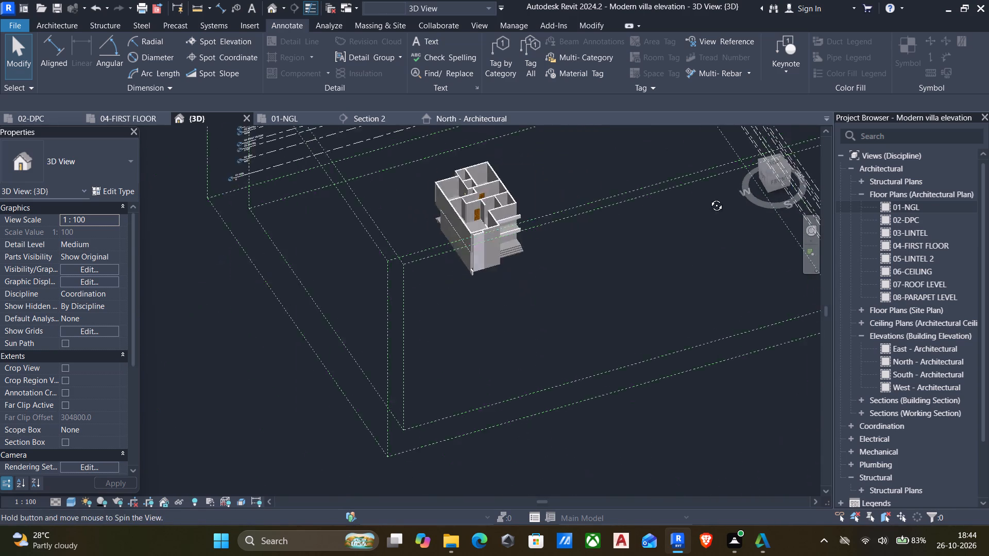
pyautogui.keyDown('shift'); pyautogui.moveTo(709, 198); pyautogui.dragTo(677, 222, button='middle'); pyautogui.keyUp('shift')
pyautogui.scroll(6, 173, 196)
pyautogui.scroll(-5, 771, 376)
pyautogui.moveTo(744, 374); pyautogui.dragTo(550, 346, button='middle')
pyautogui.scroll(6, 550, 346)
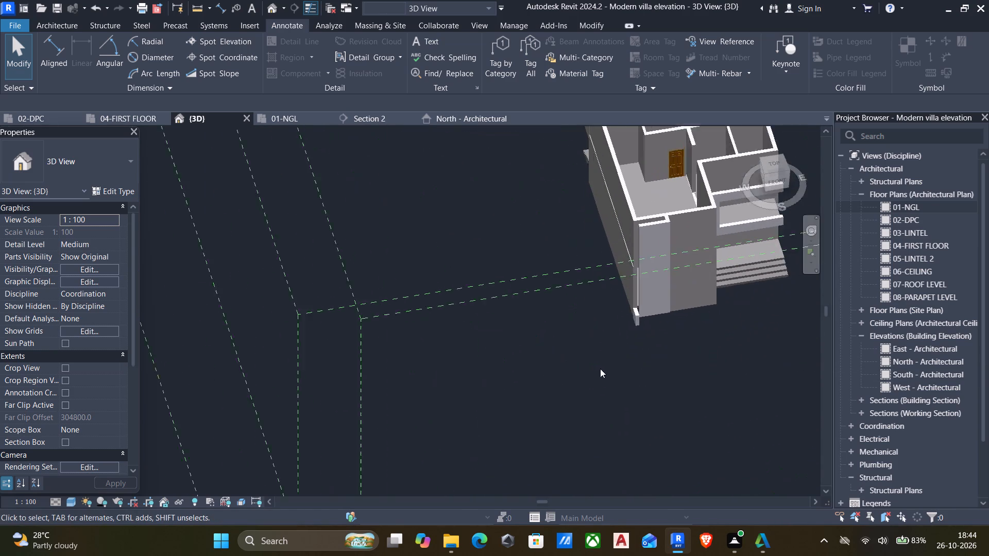
pyautogui.scroll(1, 600, 369)
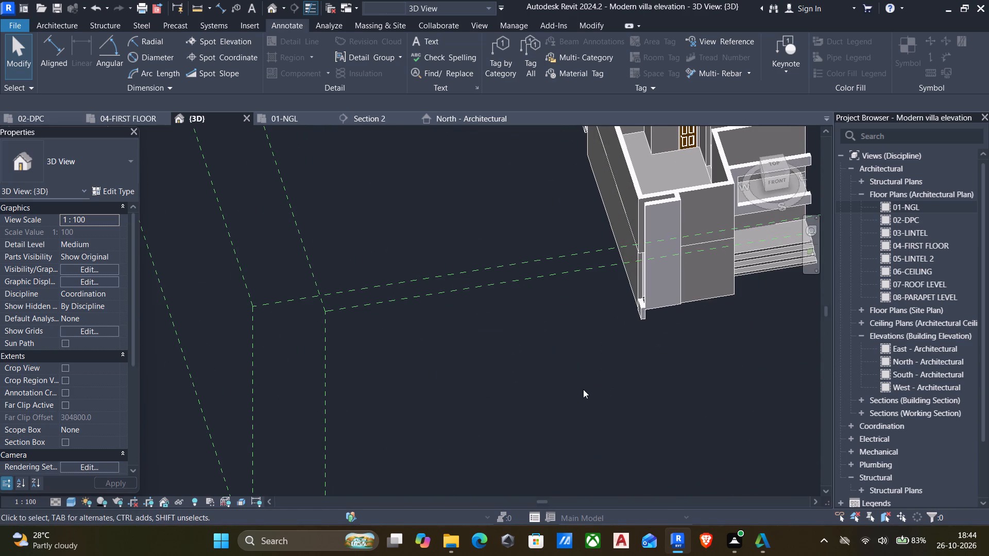
pyautogui.scroll(1, 619, 384)
pyautogui.moveTo(619, 384); pyautogui.dragTo(541, 464, button='middle')
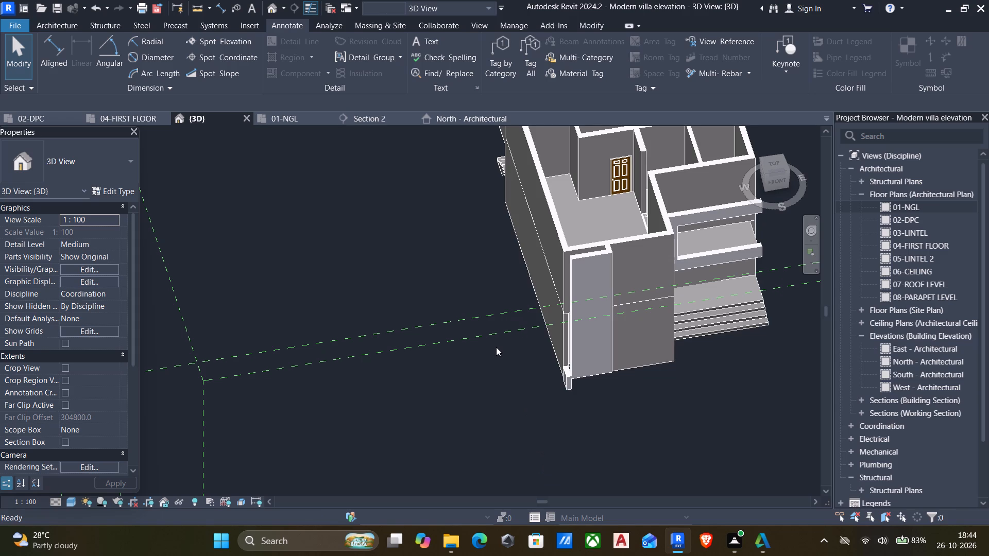
pyautogui.write('al')
pyautogui.scroll(4, 600, 265)
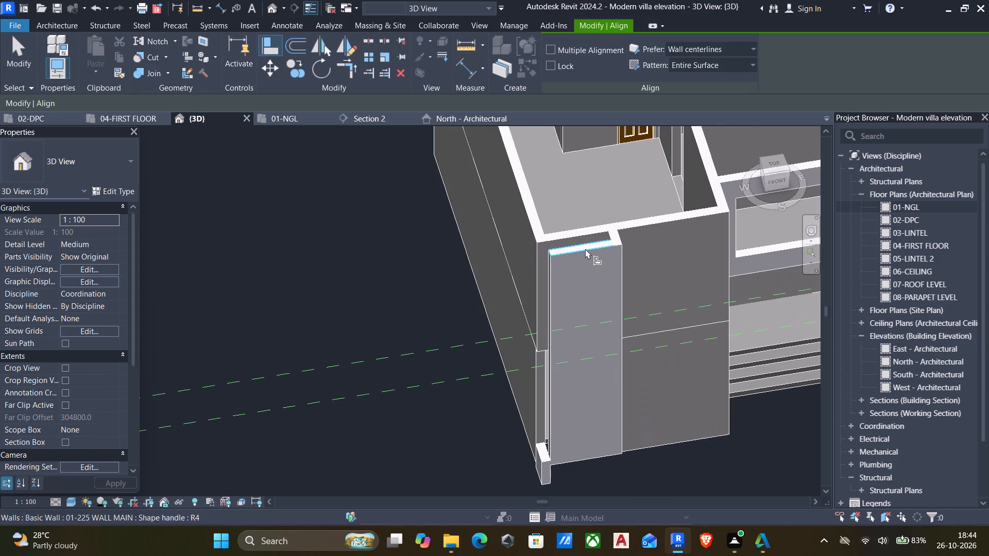
pyautogui.click(585, 249)
pyautogui.scroll(5, 555, 459)
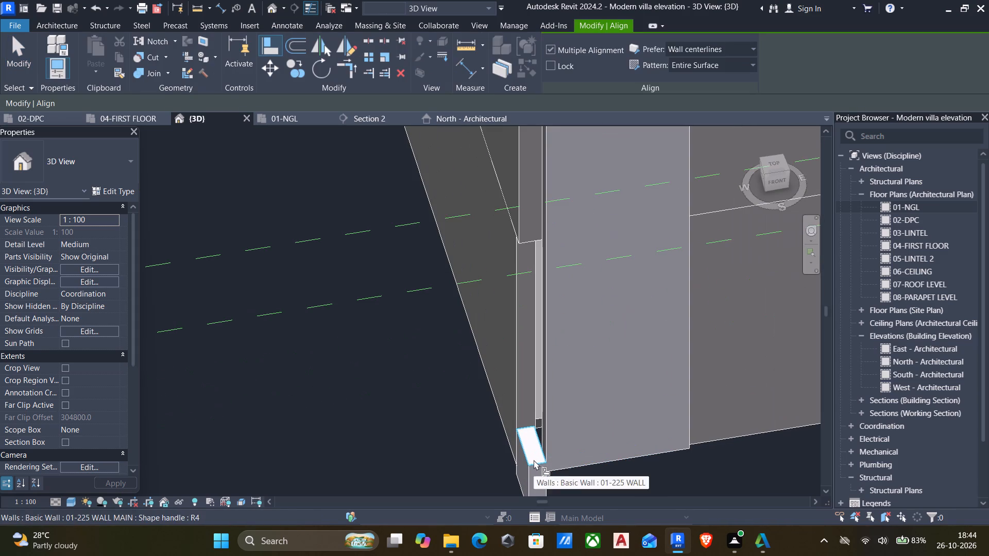
pyautogui.keyDown('ctrl'); pyautogui.click(534, 460); pyautogui.keyUp('ctrl')
pyautogui.scroll(-5, 534, 460)
pyautogui.moveTo(534, 462); pyautogui.dragTo(523, 423, button='middle')
pyautogui.scroll(-4, 523, 427)
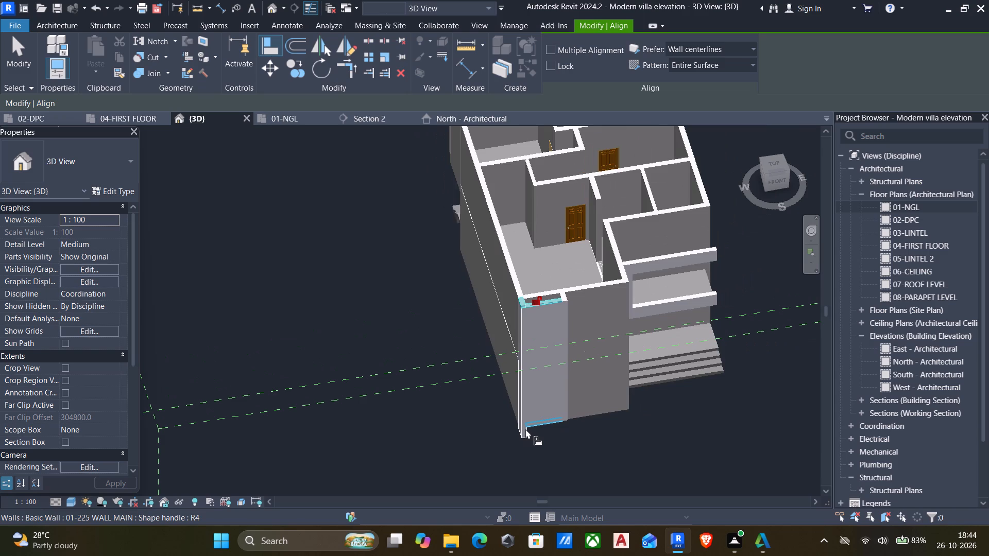
pyautogui.press('Escape')
pyautogui.press('Escape')
# Set the new west return wall's base constraint to 02-DPC.
pyautogui.scroll(1, 547, 440)
pyautogui.click(549, 419)
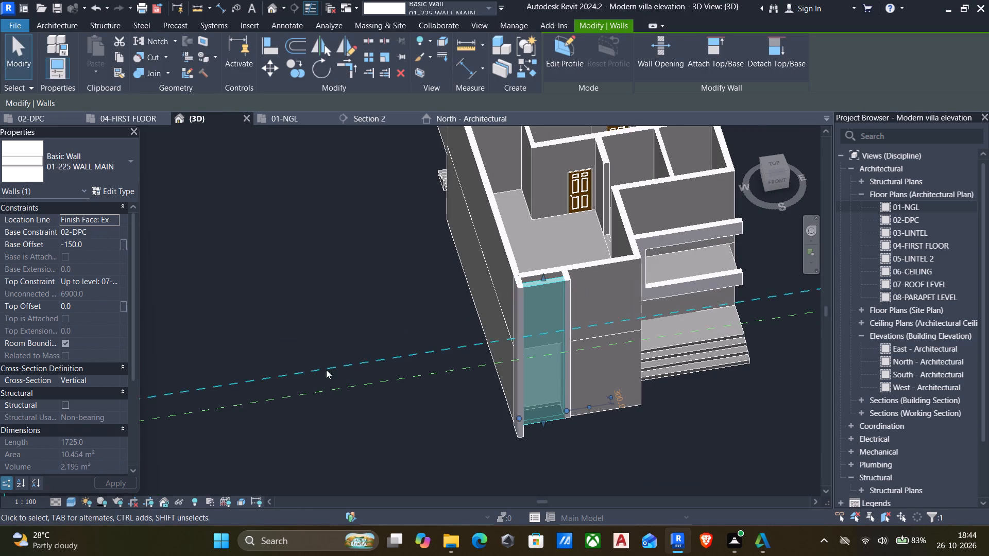
pyautogui.press('Escape')
pyautogui.click(517, 434)
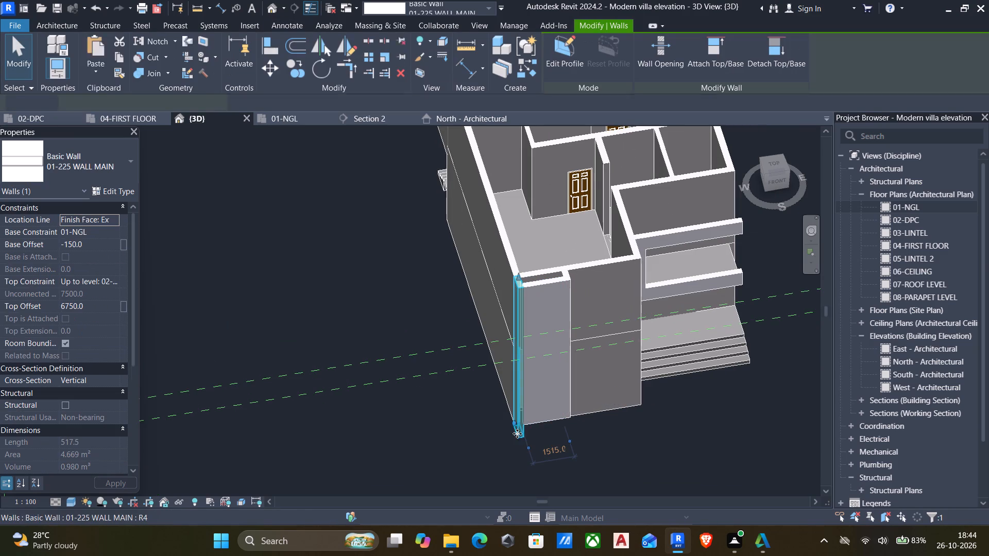
pyautogui.click(120, 231)
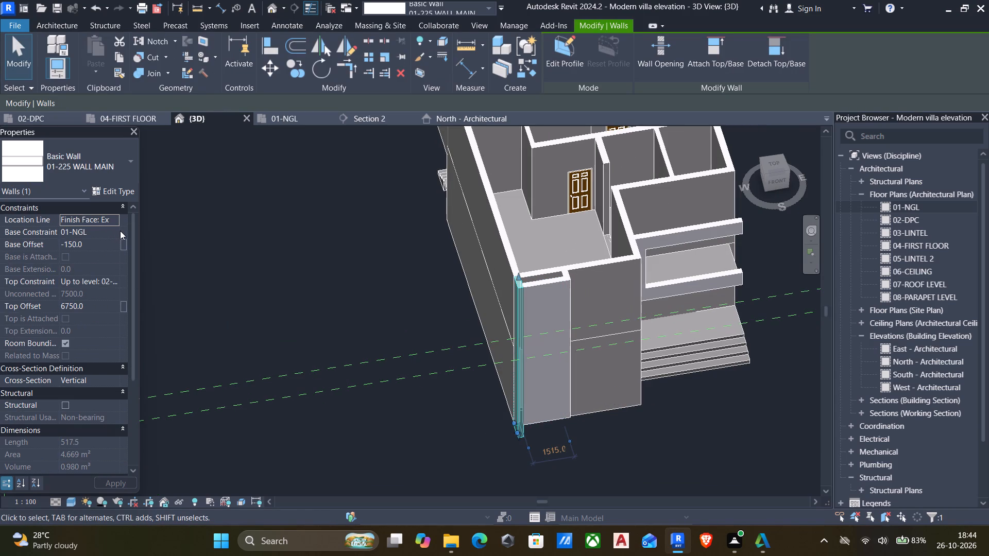
pyautogui.click(113, 230)
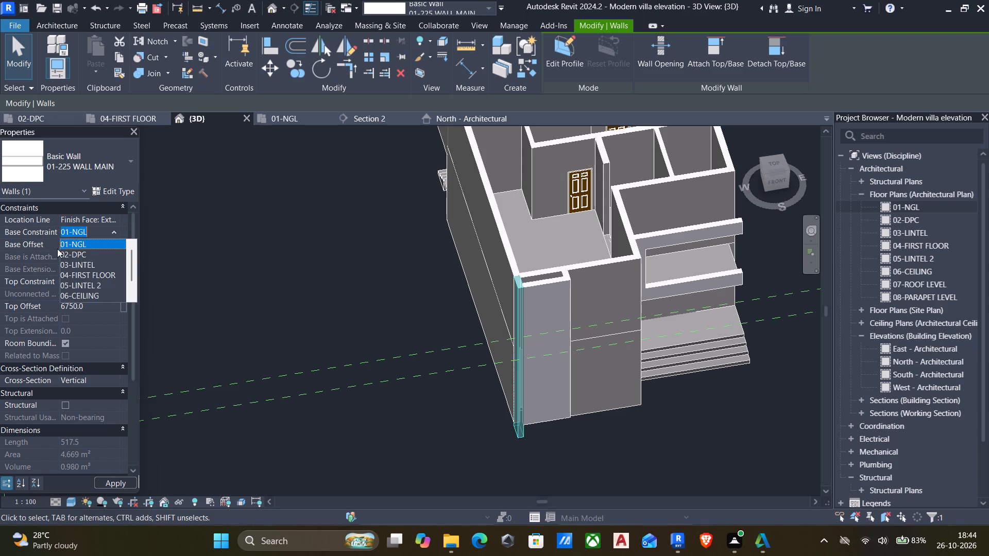
pyautogui.click(76, 255)
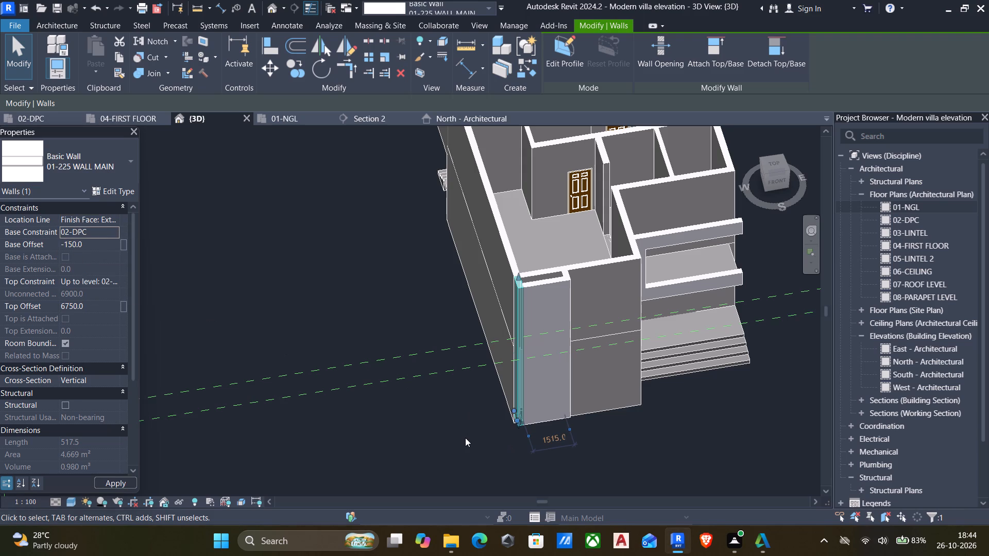
pyautogui.click(465, 438)
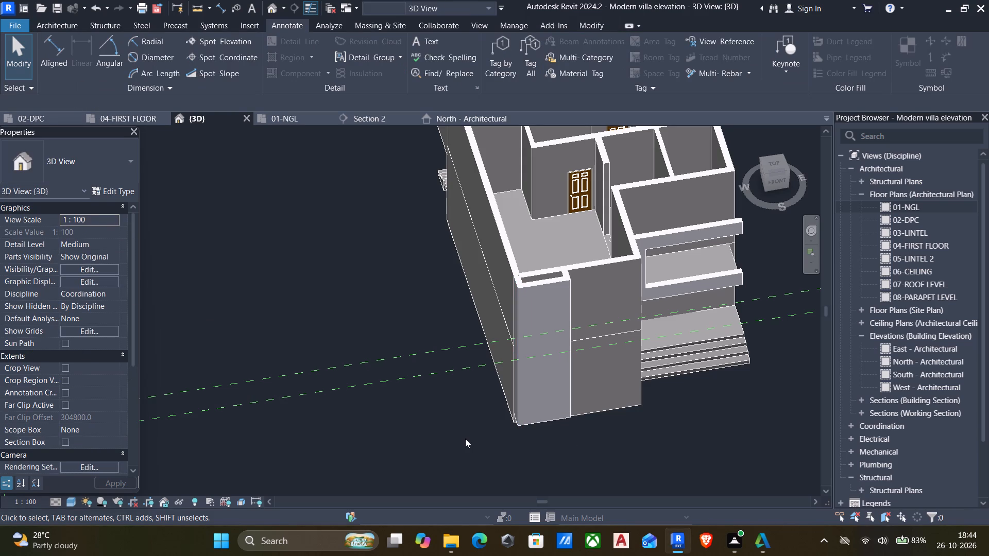
pyautogui.click(403, 302)
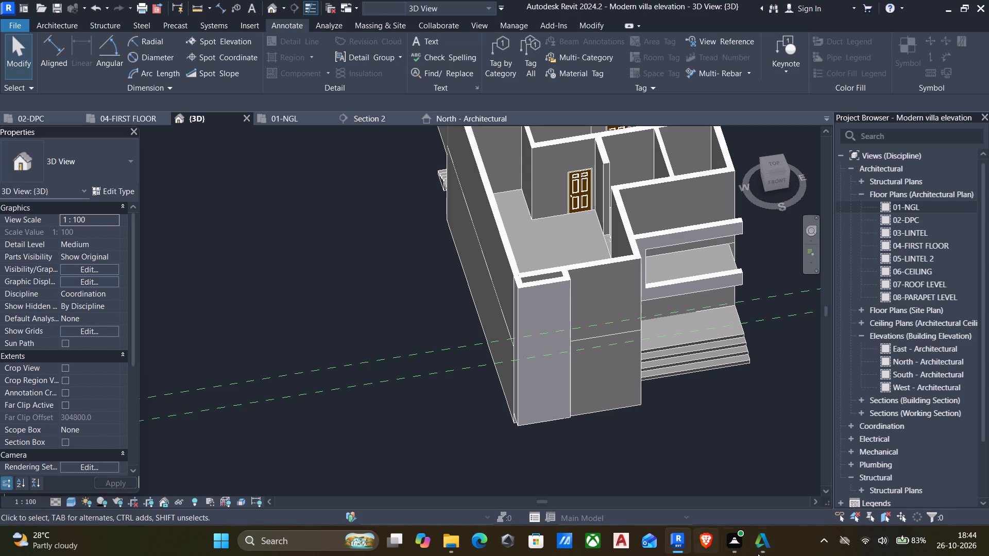